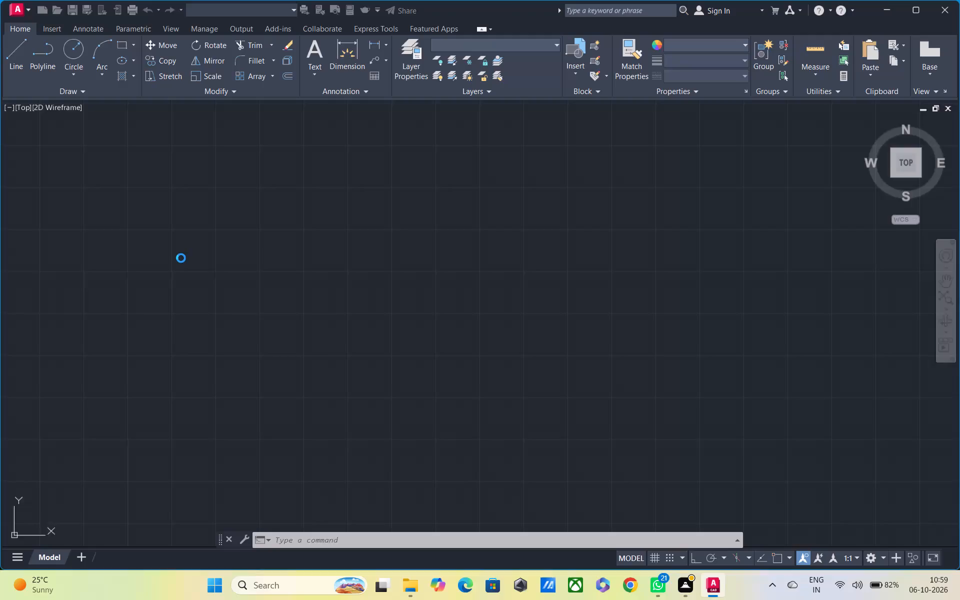
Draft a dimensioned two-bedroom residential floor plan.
Set the drawing units to Architectural length type with Inches as the insertion scale.
scroll(304, 272, "down", 1)
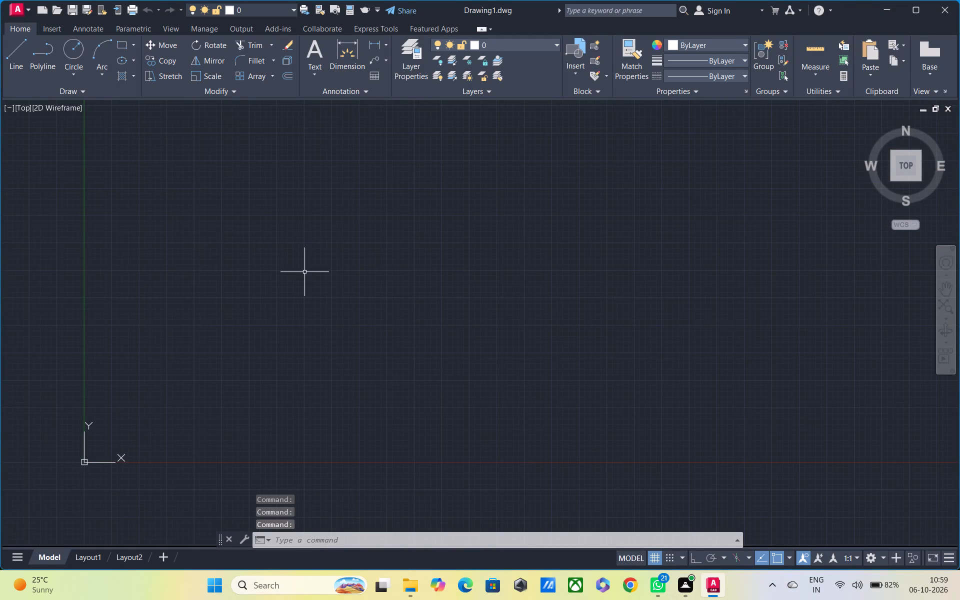
type("un")
key("space")
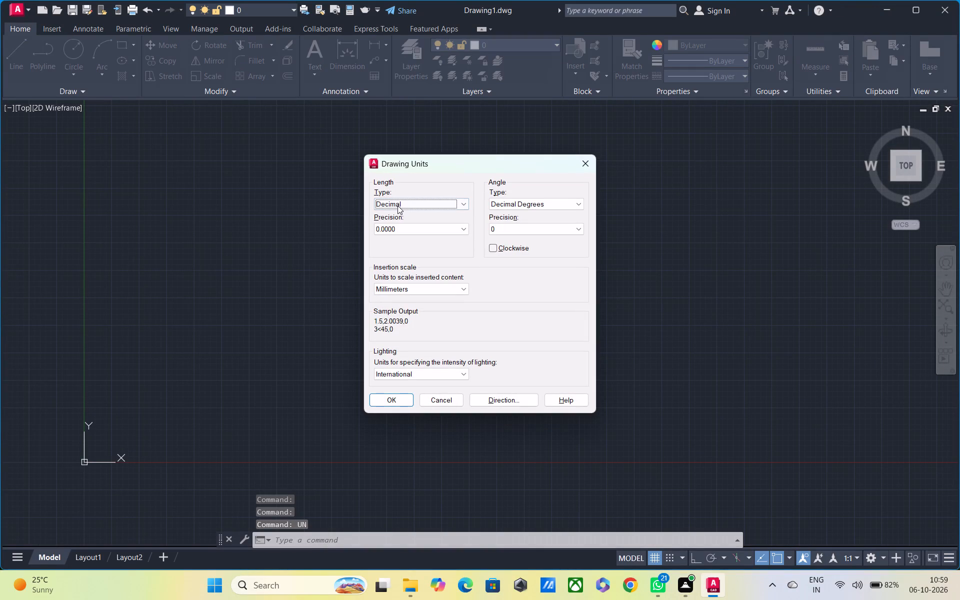
left_click(400, 203)
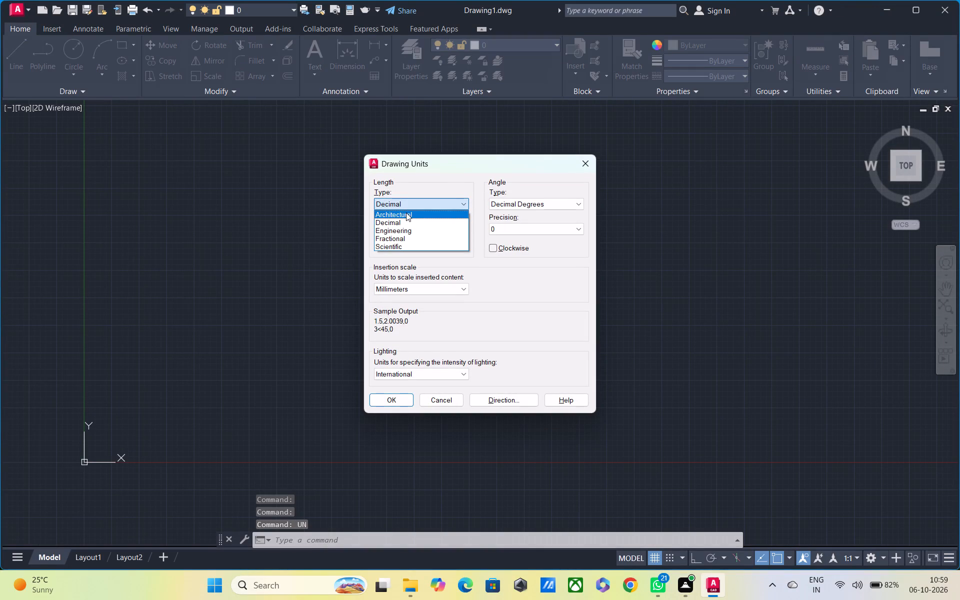
left_click(406, 212)
left_click(404, 292)
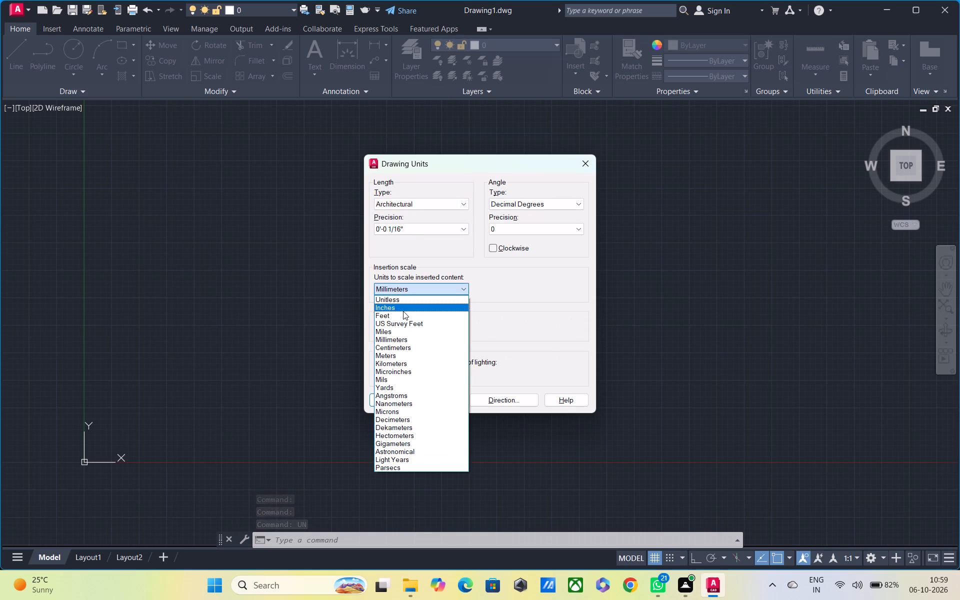
left_click(403, 311)
left_click(398, 392)
left_click(398, 401)
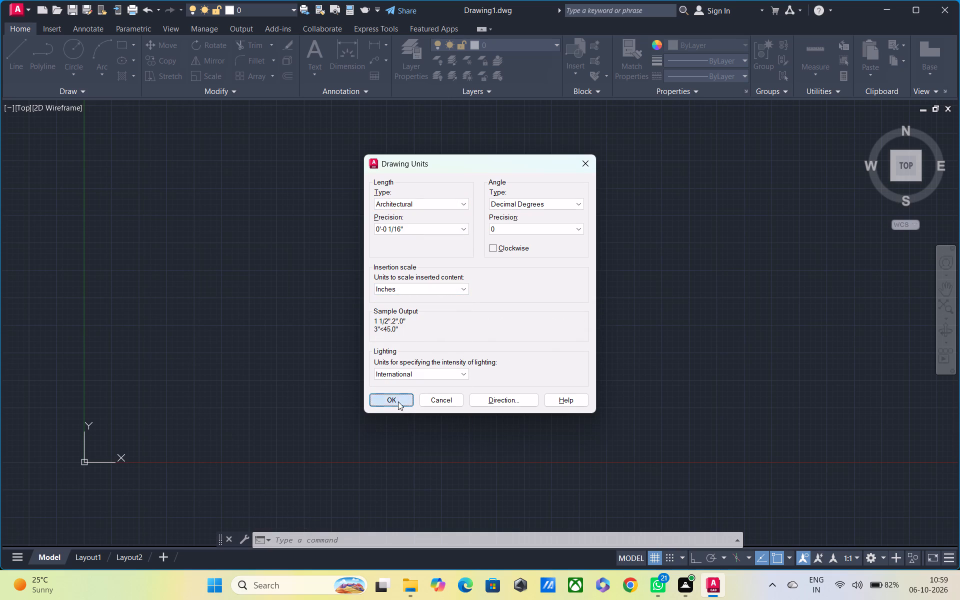
Modify the Standard dimension style so its linear dimensions use the Architectural unit format.
type("dim")
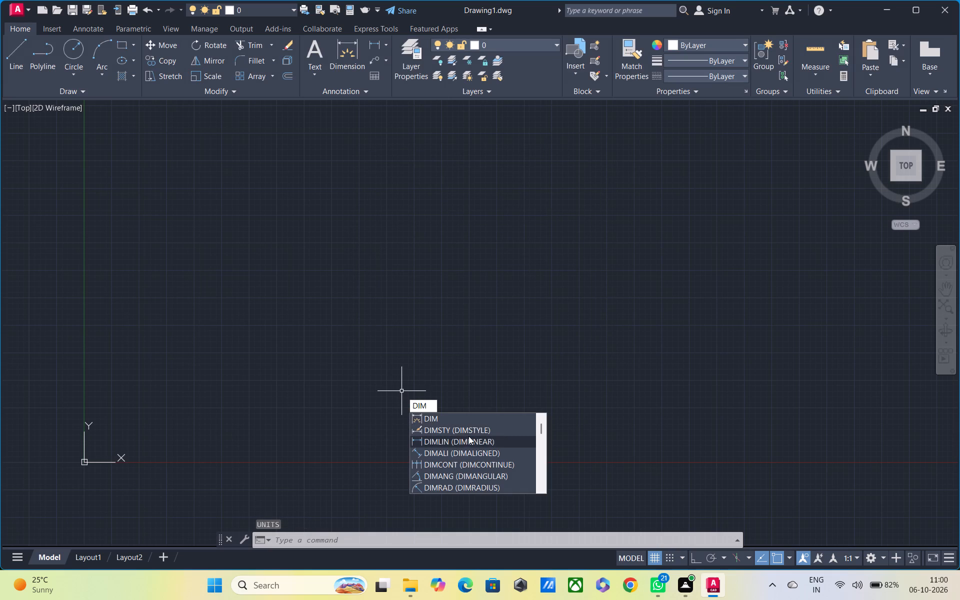
left_click(468, 429)
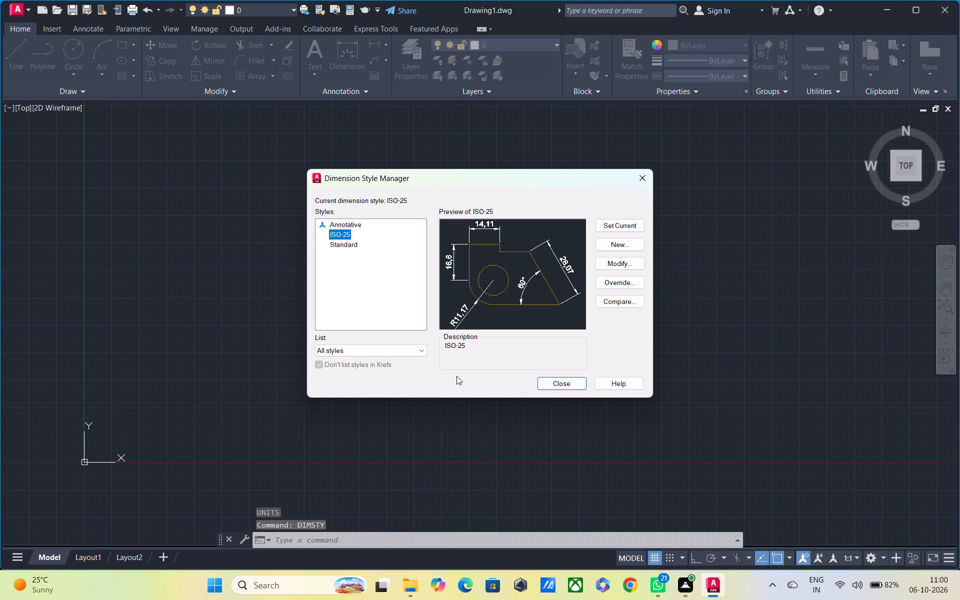
left_click(348, 243)
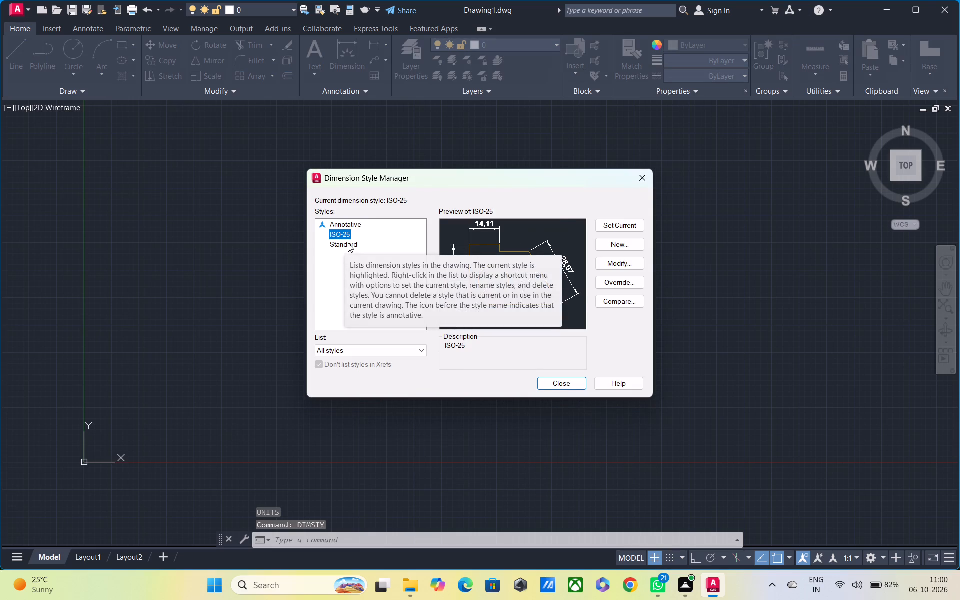
left_click(610, 262)
scroll(0, 94, "up", 1)
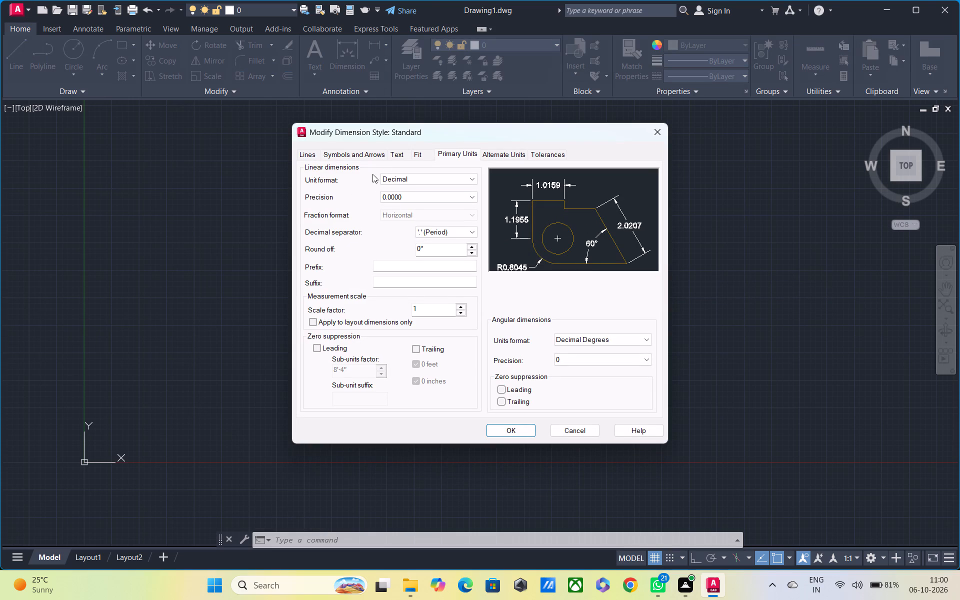
left_click(416, 177)
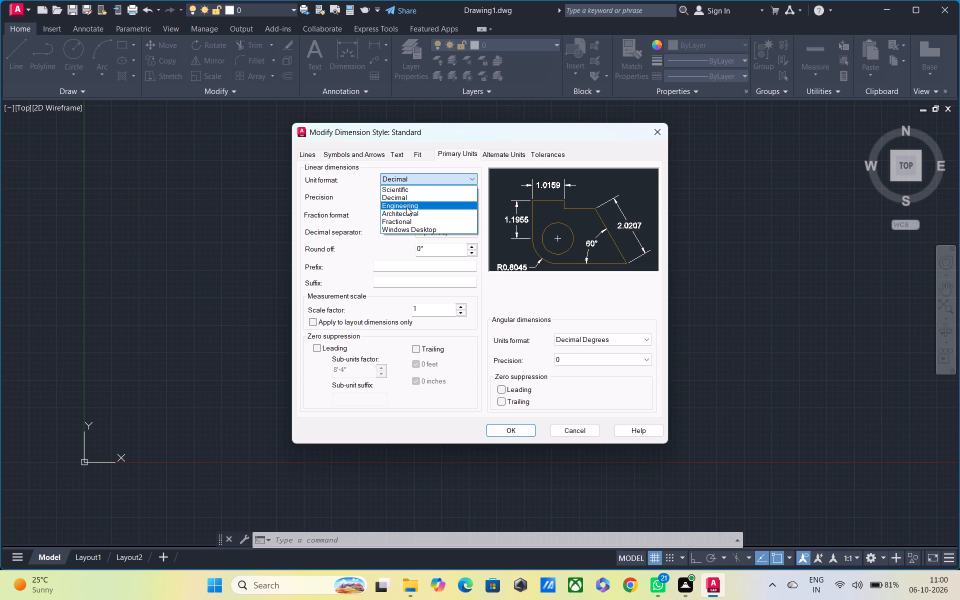
left_click(406, 211)
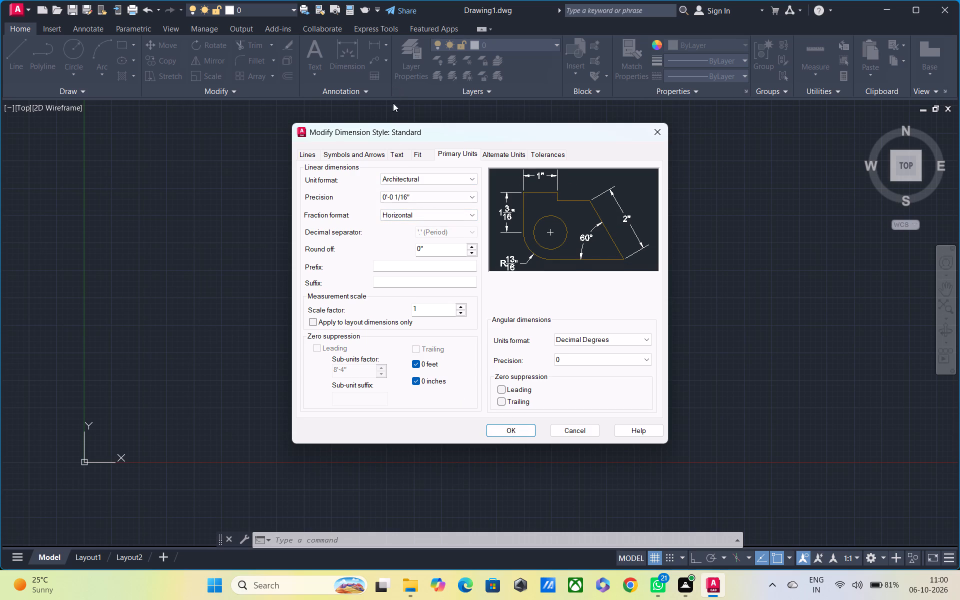
left_click(512, 430)
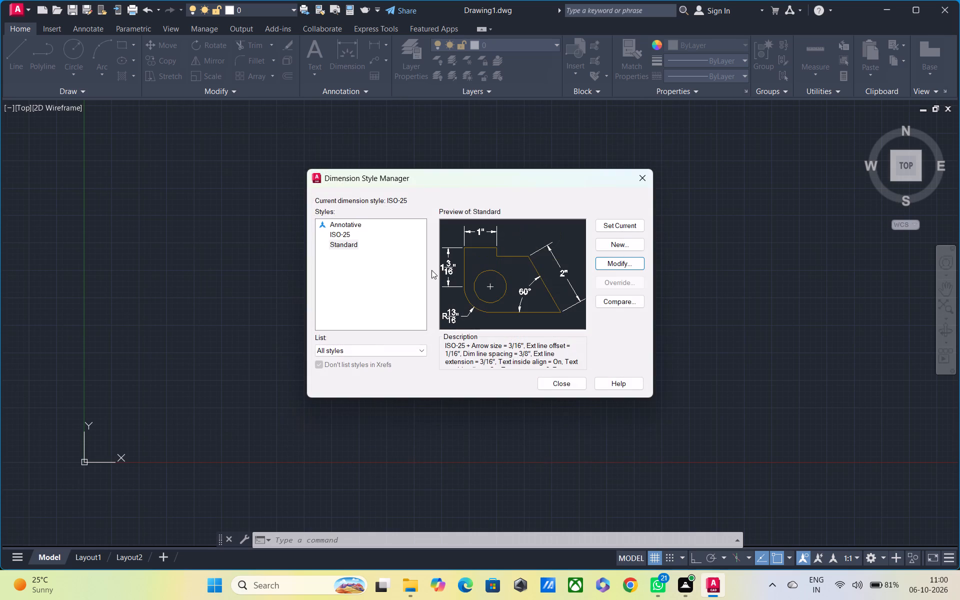
Set the text height of the Standard dimension style to 7".
left_click(606, 258)
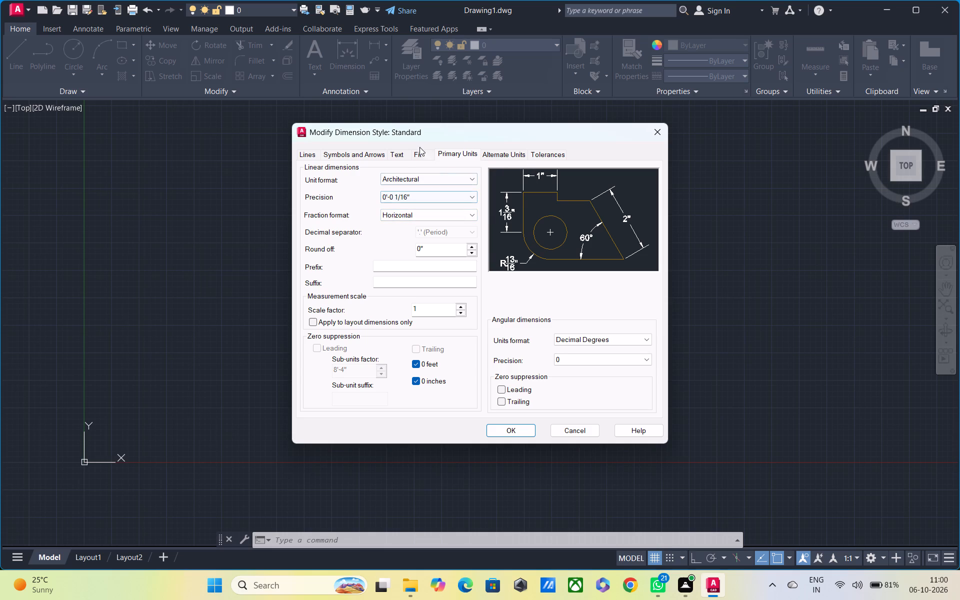
left_click(400, 155)
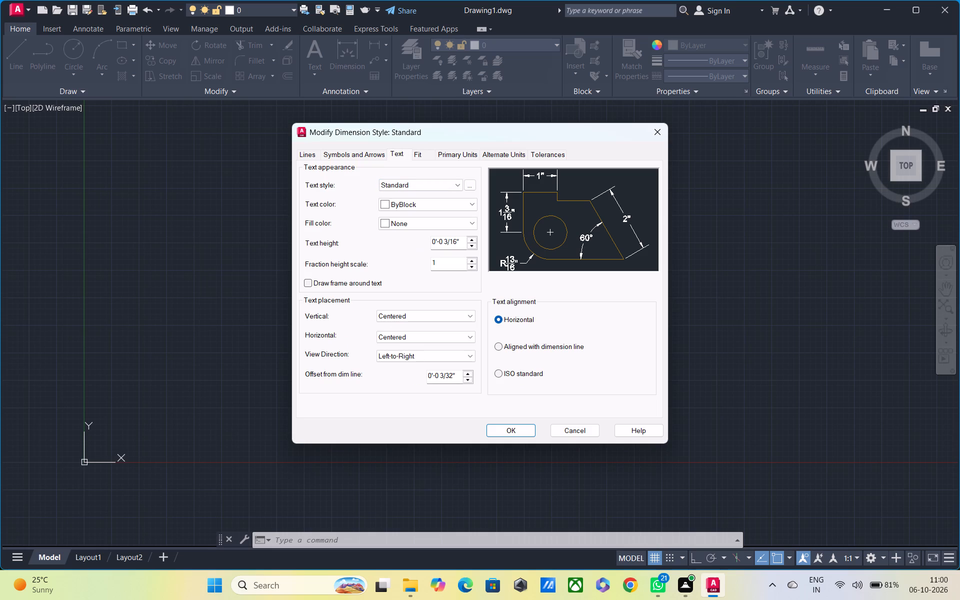
left_click_drag(460, 240, 353, 229)
key("BackSpace")
type("7\"")
key("Return")
left_click(426, 152)
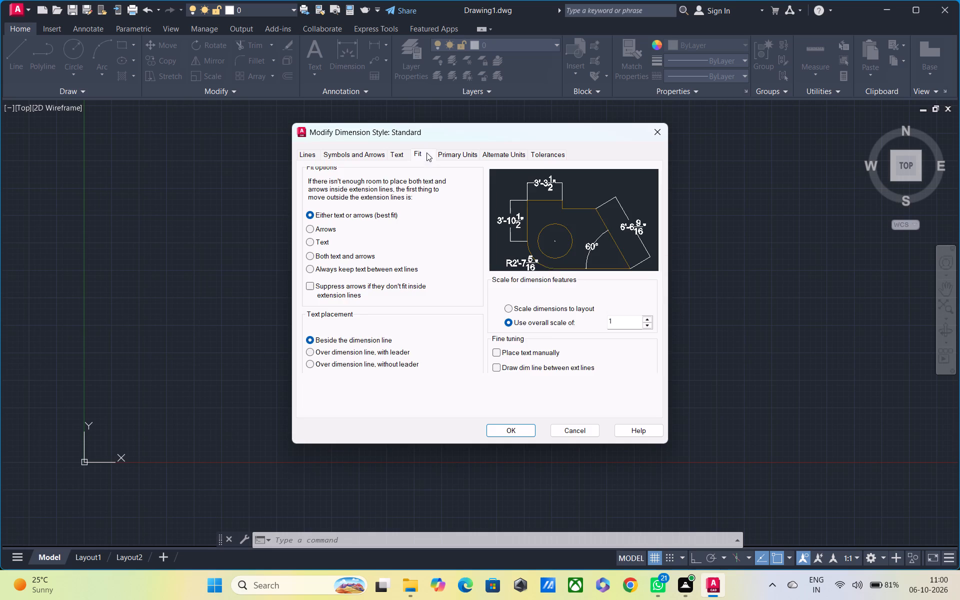
left_click(473, 156)
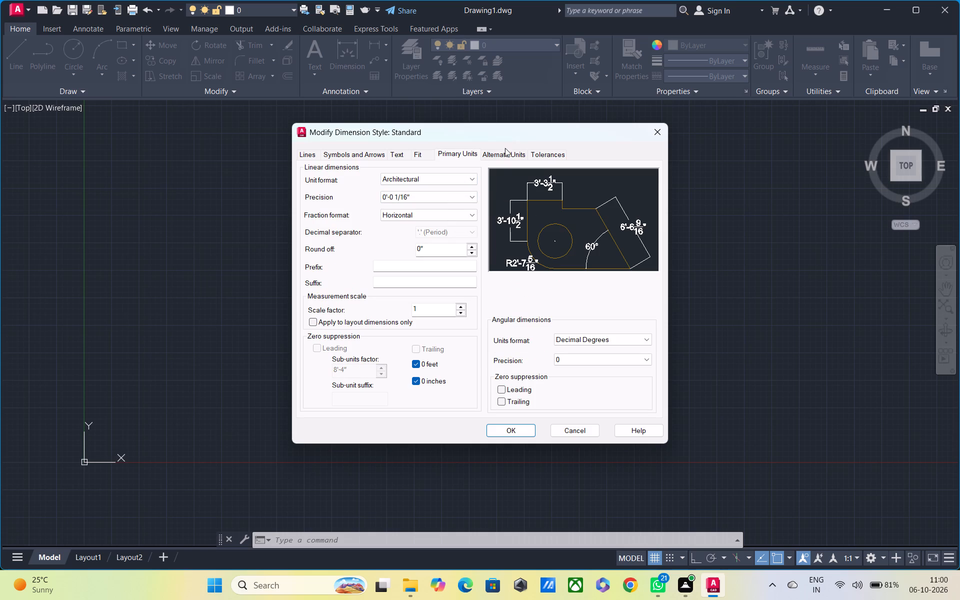
left_click(520, 434)
Make Standard the current dimension style and close the style manager.
left_click(617, 228)
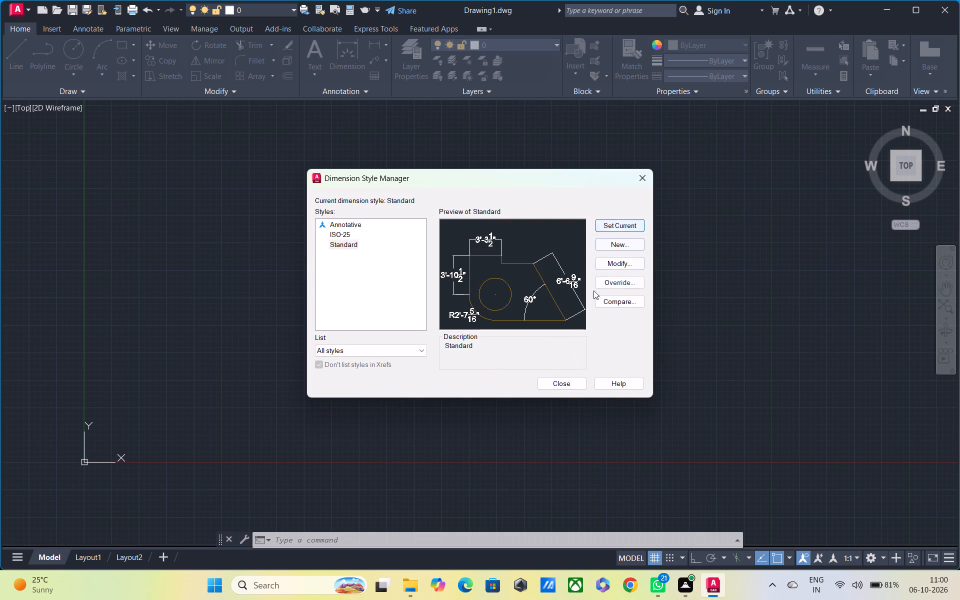
left_click(562, 378)
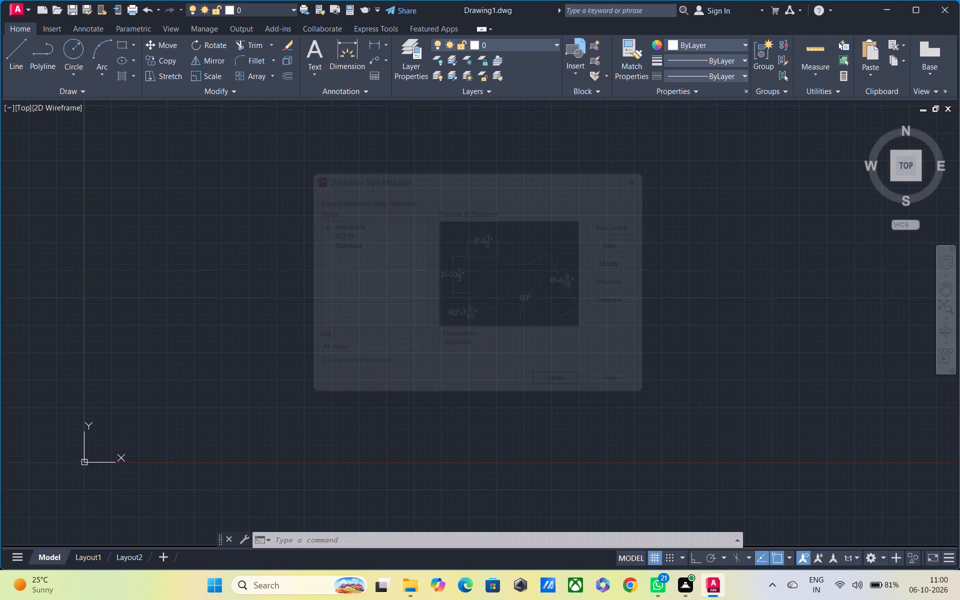
Set the model space limits from 0,0 to 15000,15000.
type("lim")
key("space")
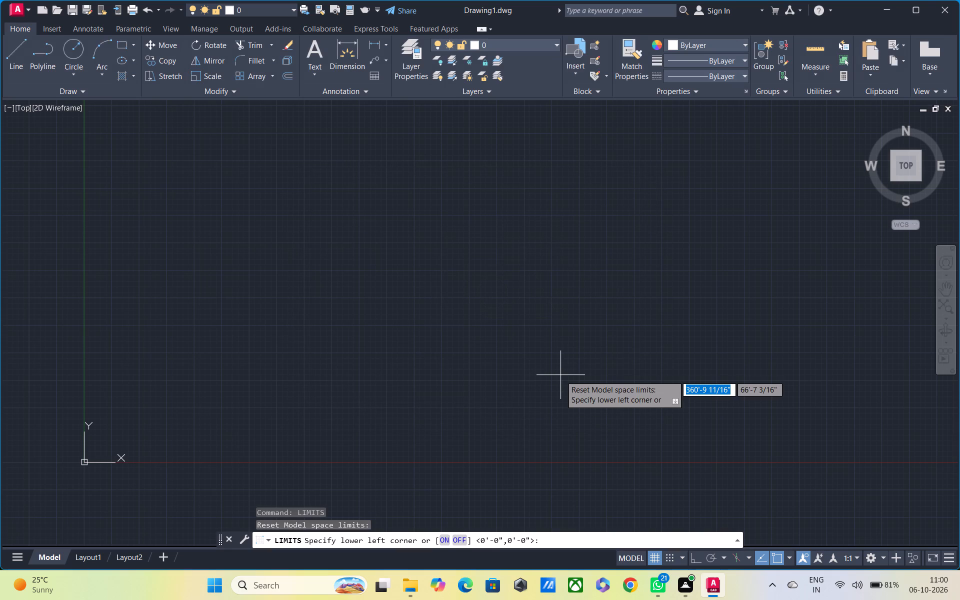
key("0")
key("period")
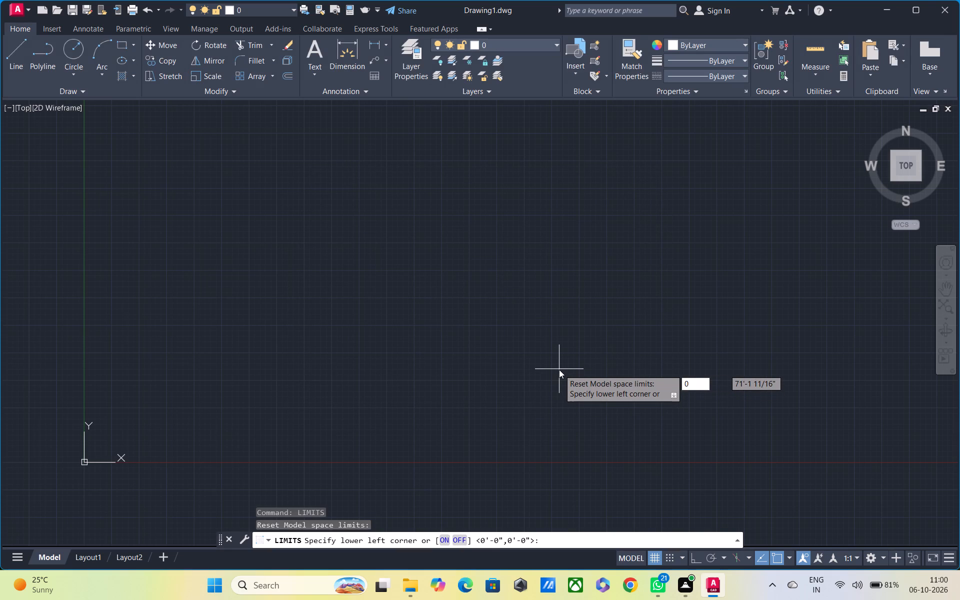
key("BackSpace")
type(",0")
key("Return")
type("15000")
type(",15000")
key("Return")
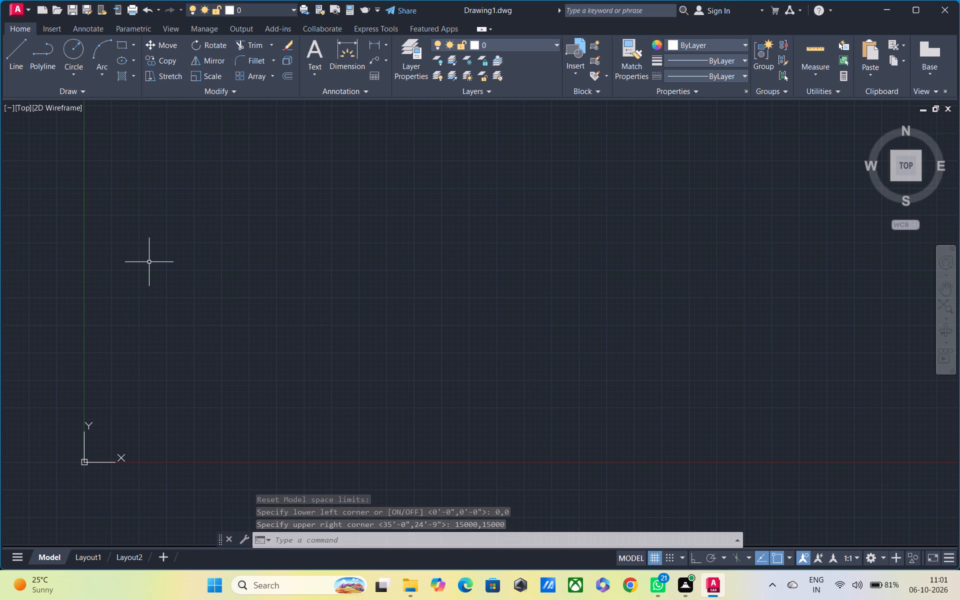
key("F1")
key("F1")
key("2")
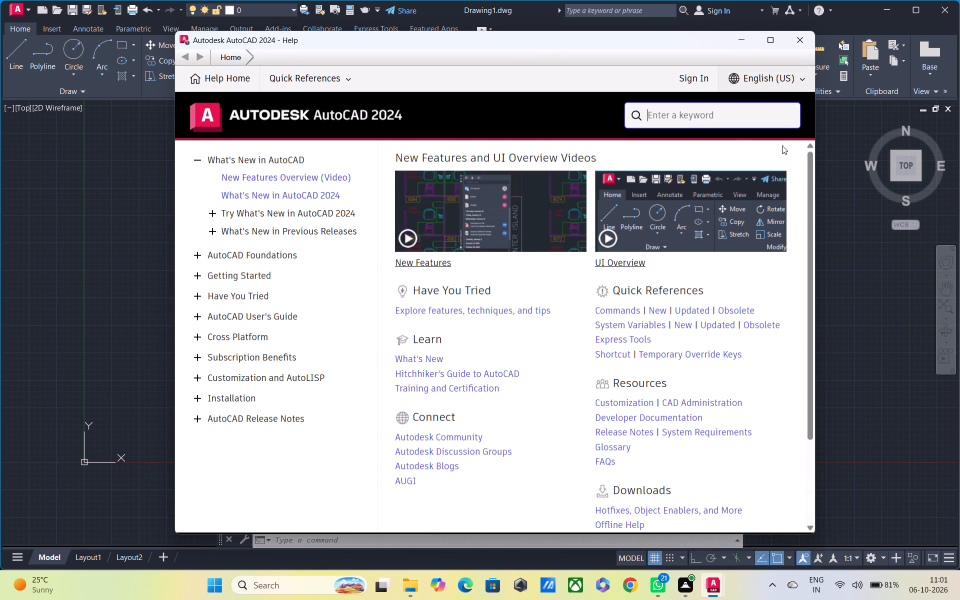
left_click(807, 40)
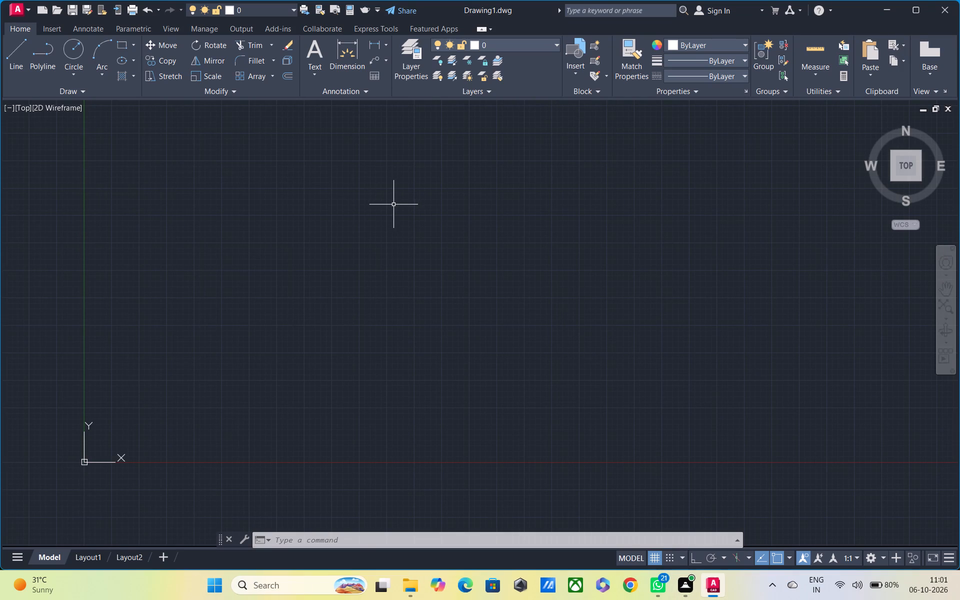
Turn Ortho on and draw a closed rectangular outline with lines, 20' wide and 30' high.
type("l")
key("space")
left_click(392, 164)
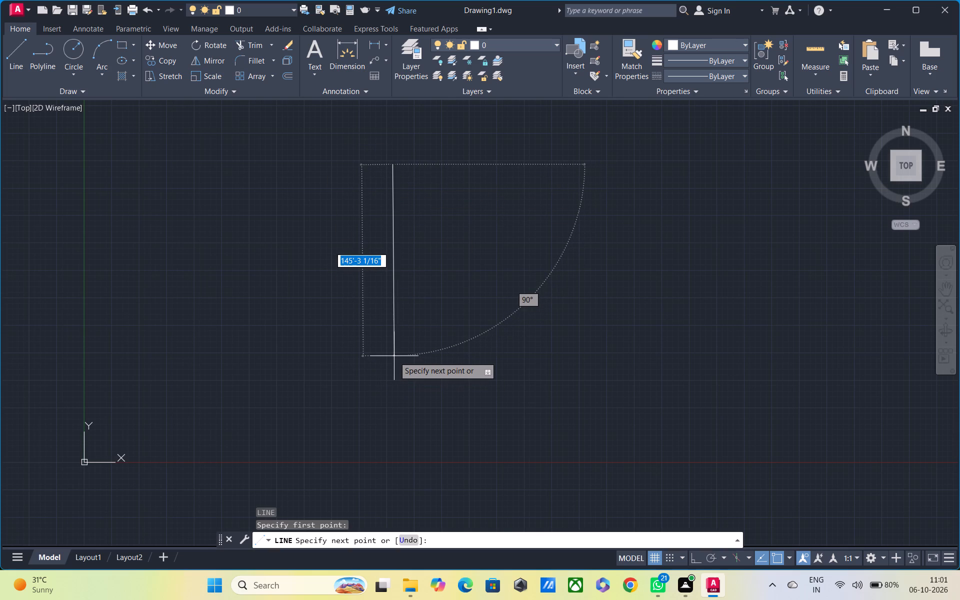
key("F8")
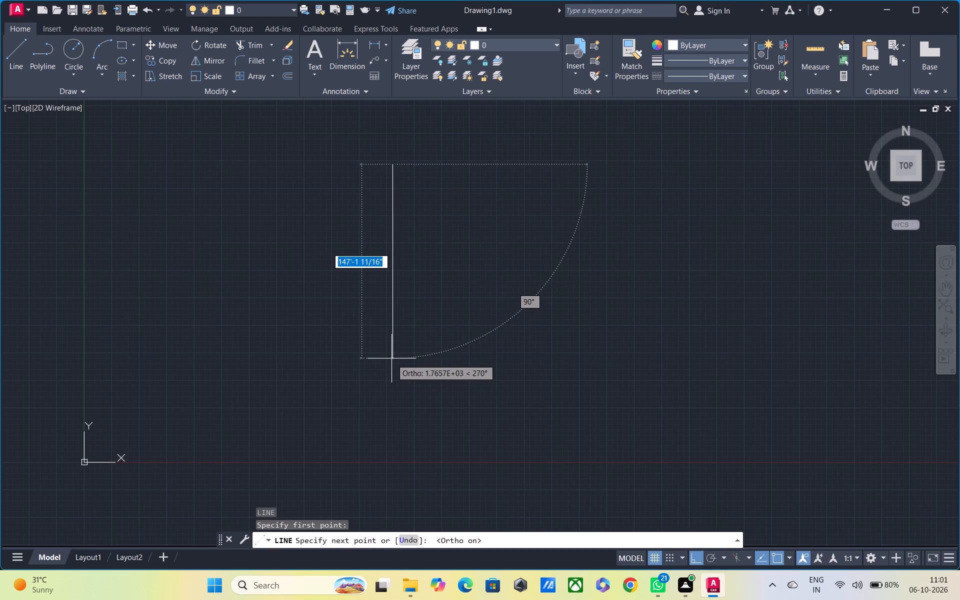
type("30'")
key("Return")
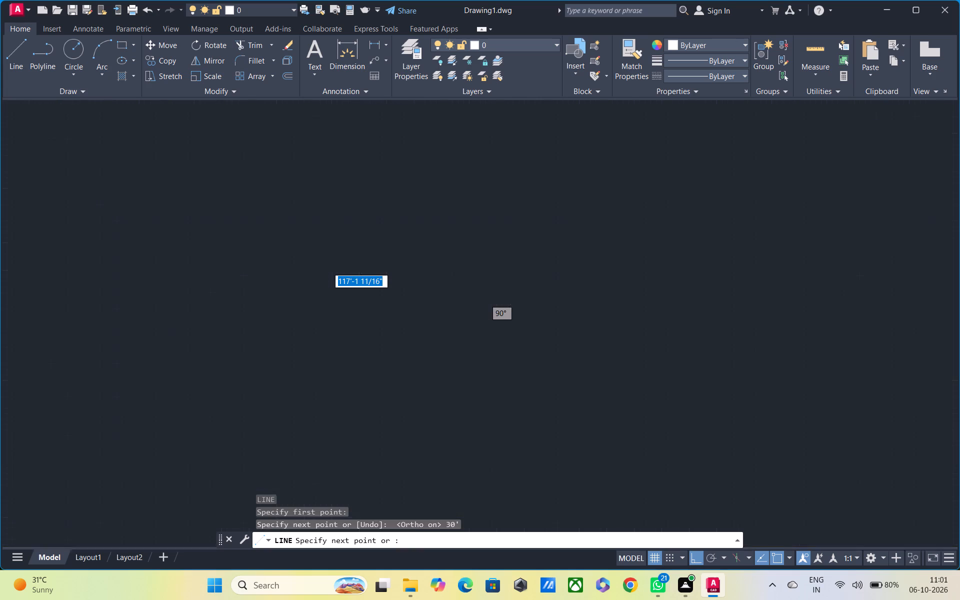
middle_click_drag(443, 197, 443, 289)
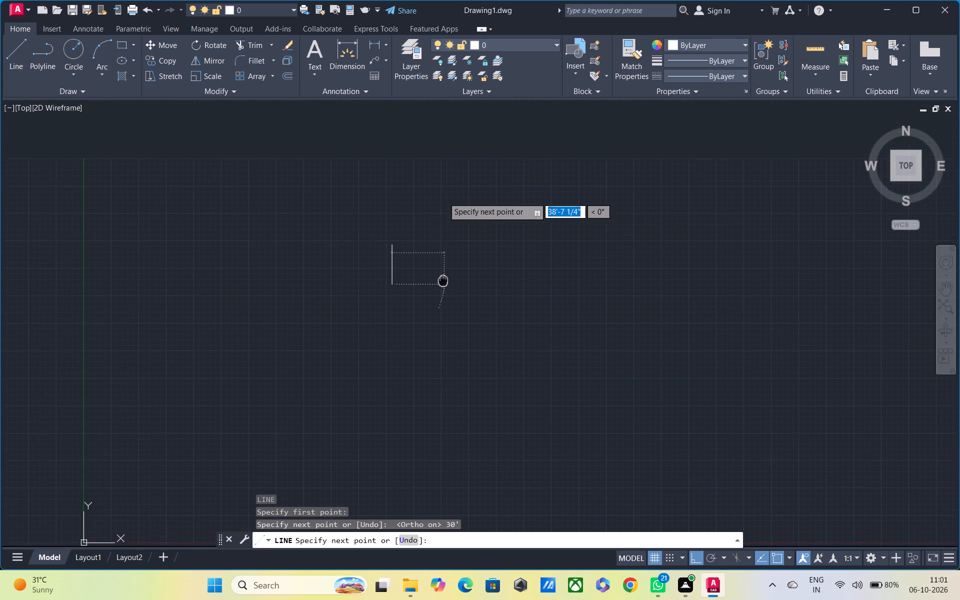
middle_click_drag(443, 289, 443, 290)
scroll(436, 297, "up", 3)
type("20'")
key("Return")
middle_click_drag(382, 149, 382, 153)
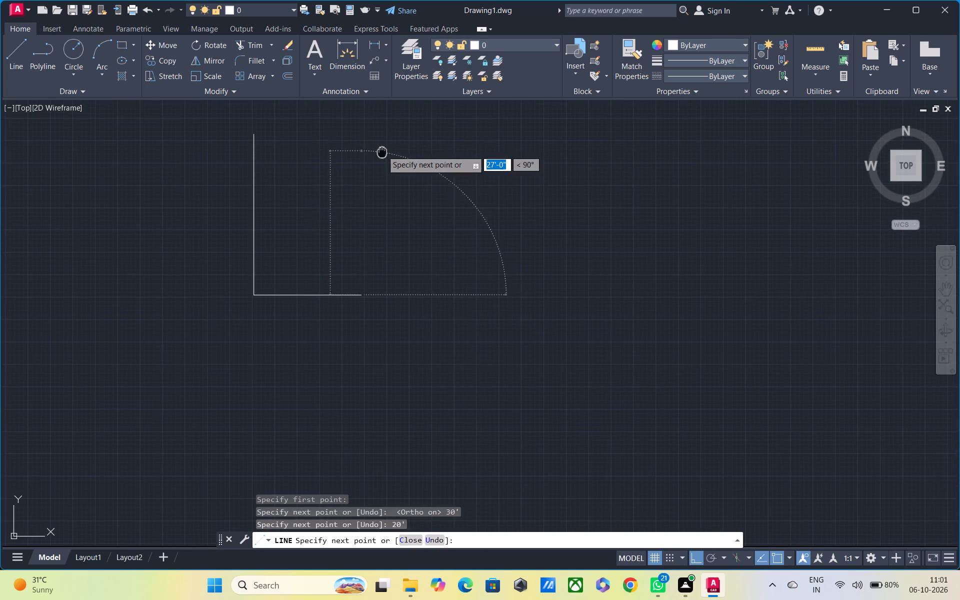
middle_click_drag(382, 153, 388, 248)
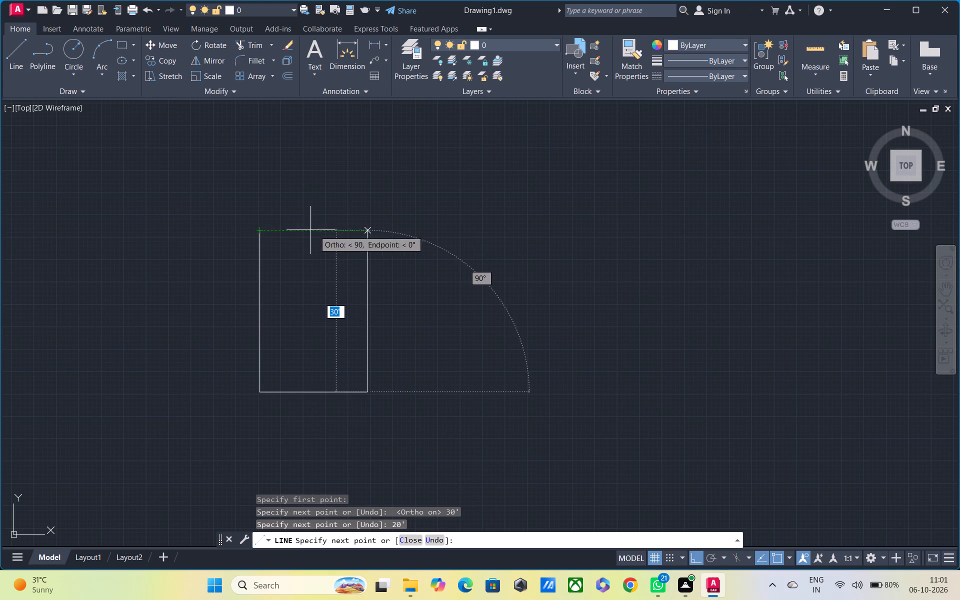
left_click(366, 231)
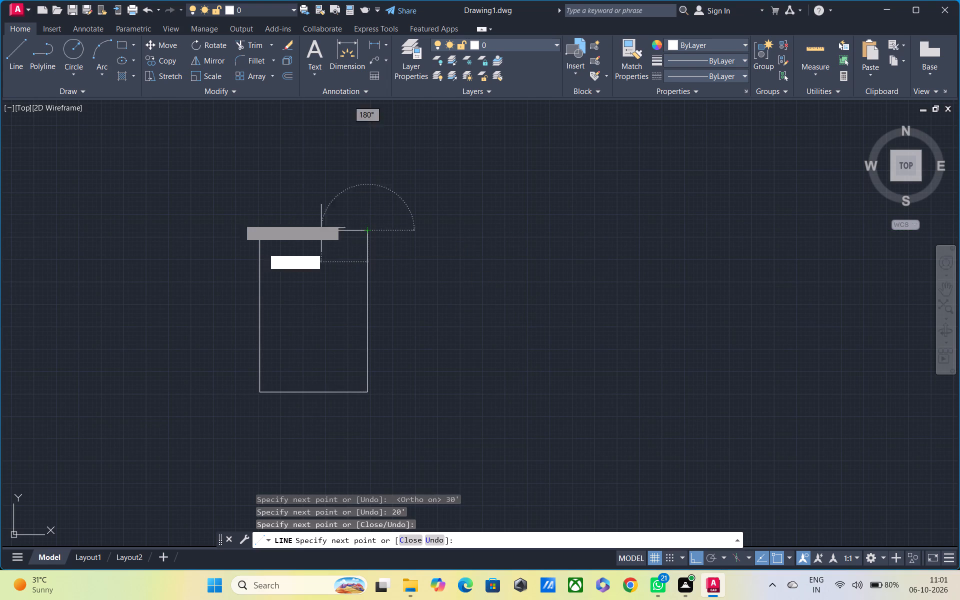
left_click(255, 227)
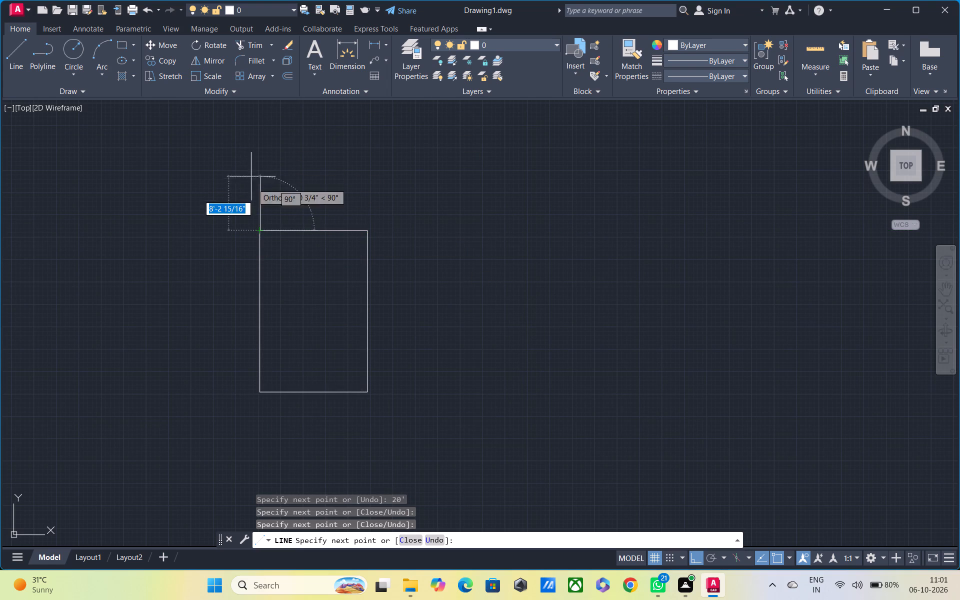
key("Escape")
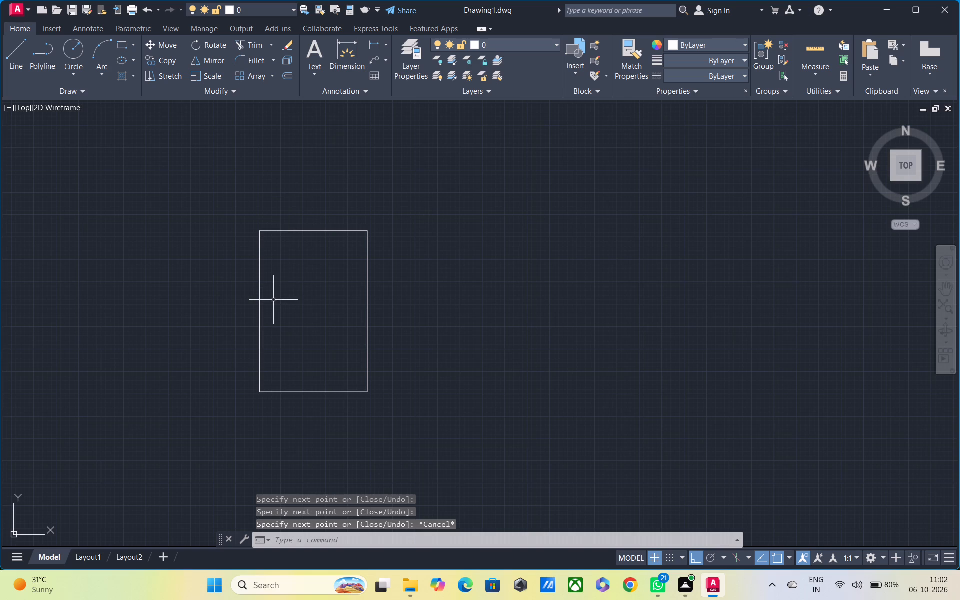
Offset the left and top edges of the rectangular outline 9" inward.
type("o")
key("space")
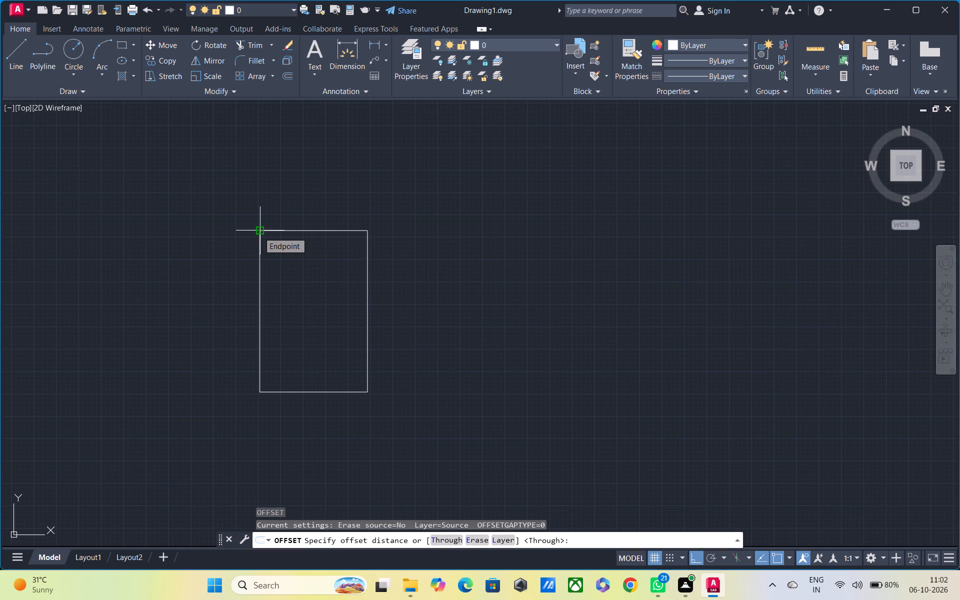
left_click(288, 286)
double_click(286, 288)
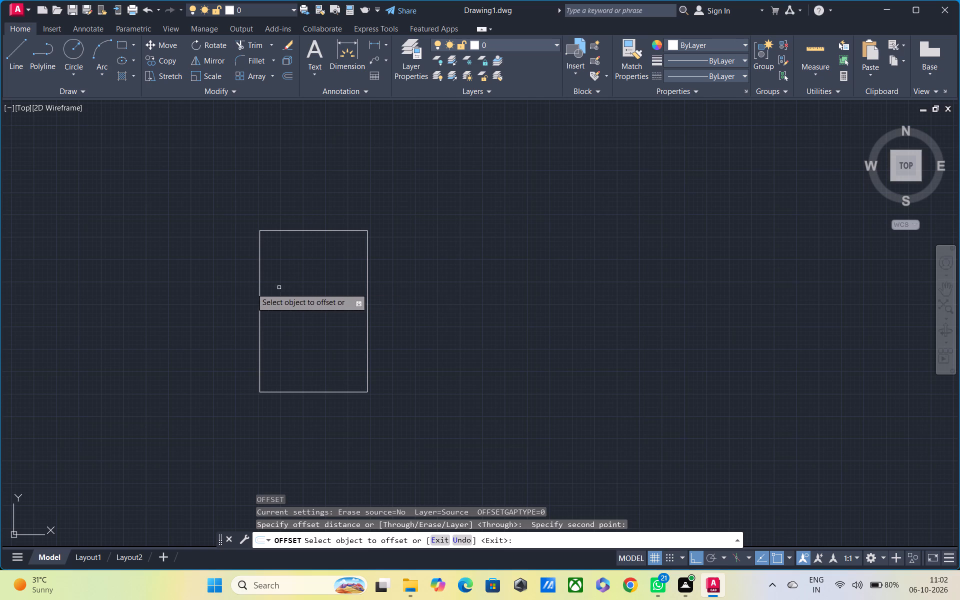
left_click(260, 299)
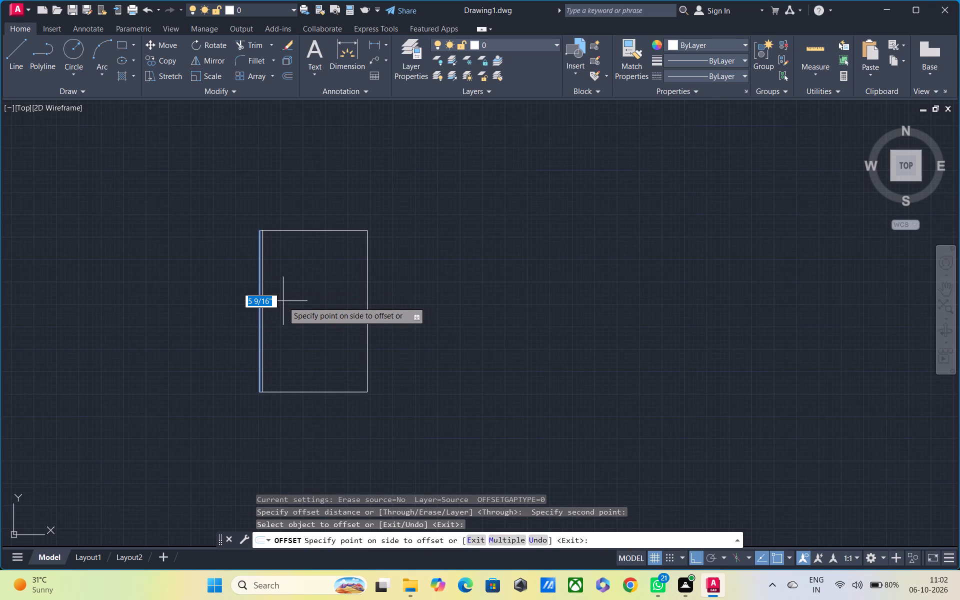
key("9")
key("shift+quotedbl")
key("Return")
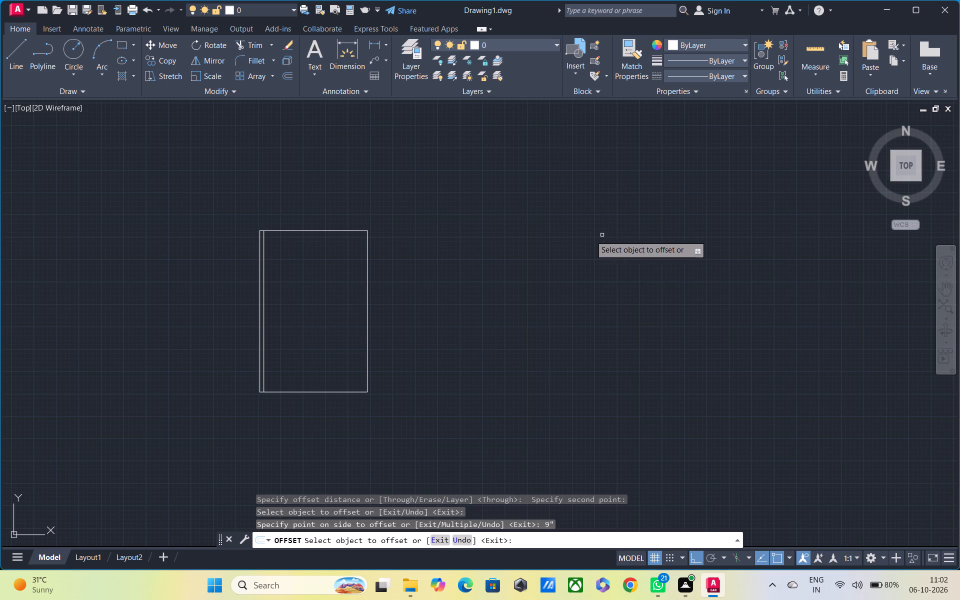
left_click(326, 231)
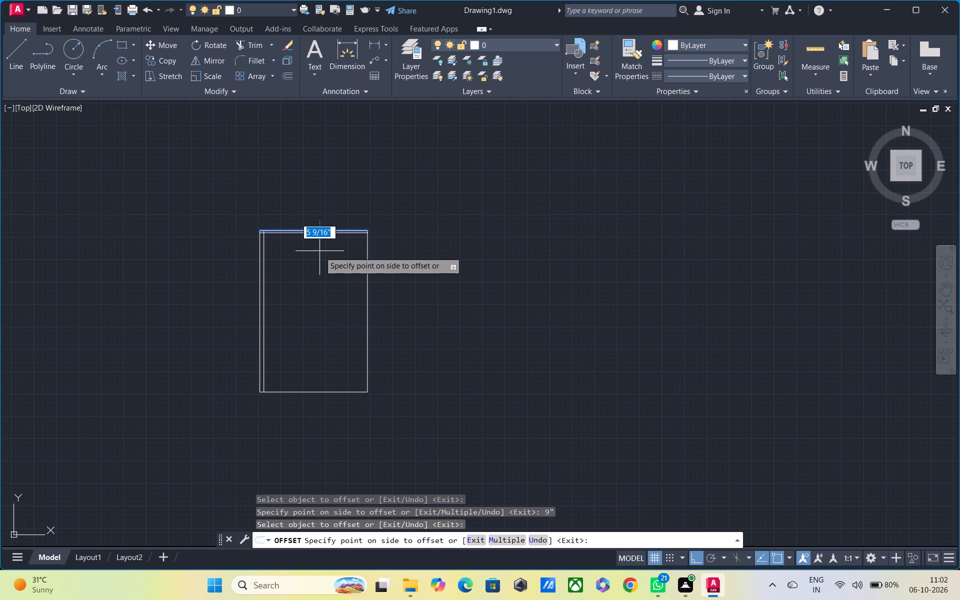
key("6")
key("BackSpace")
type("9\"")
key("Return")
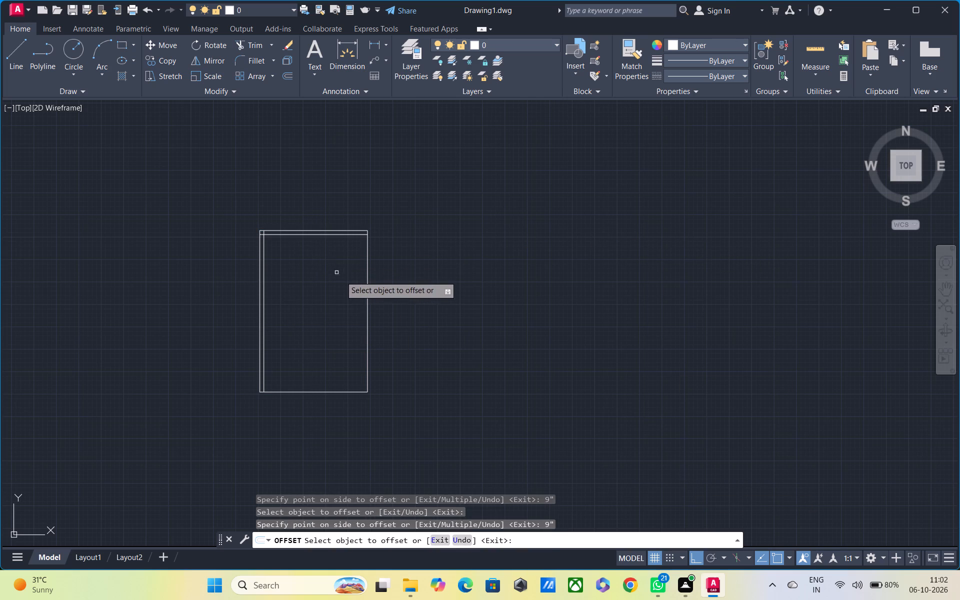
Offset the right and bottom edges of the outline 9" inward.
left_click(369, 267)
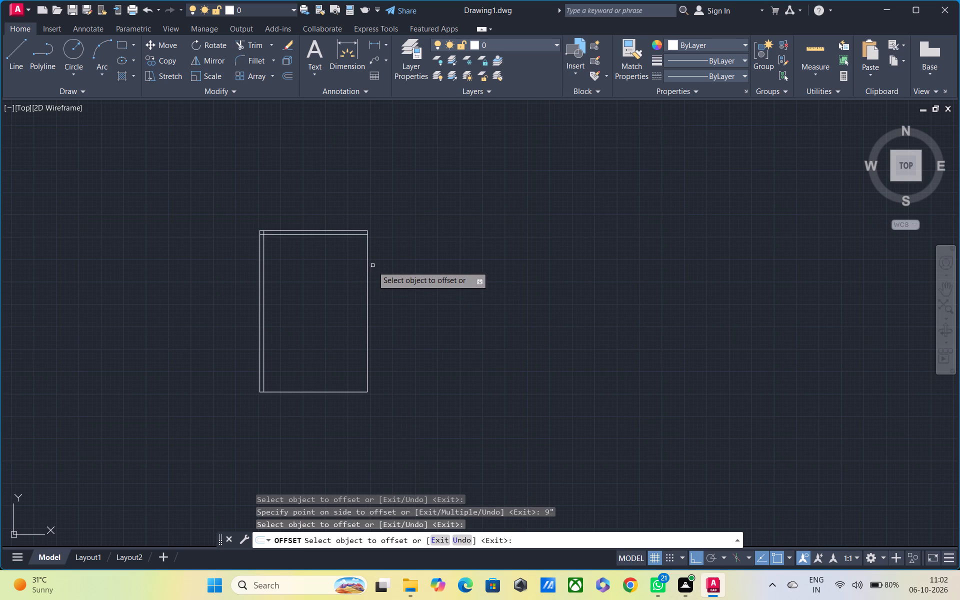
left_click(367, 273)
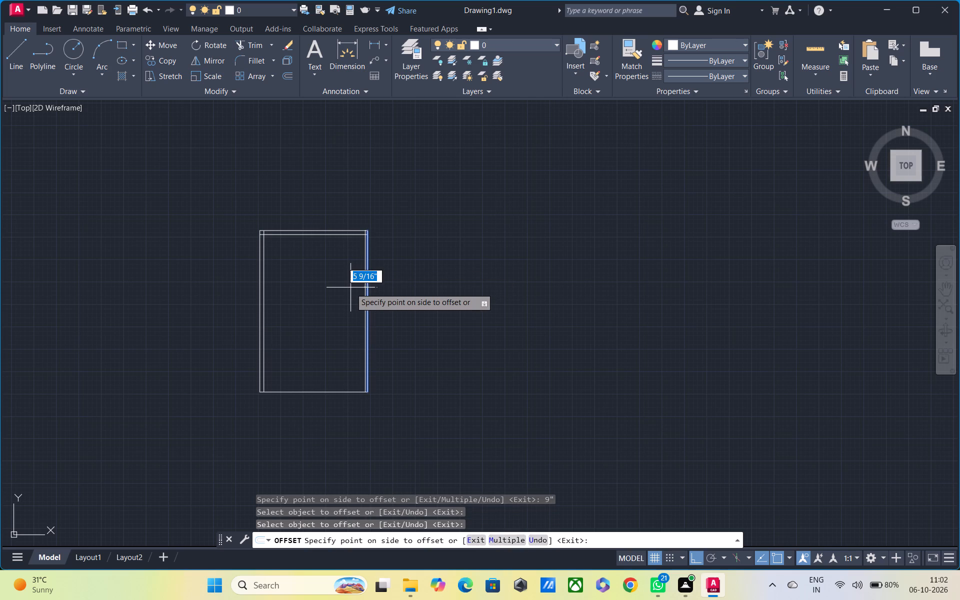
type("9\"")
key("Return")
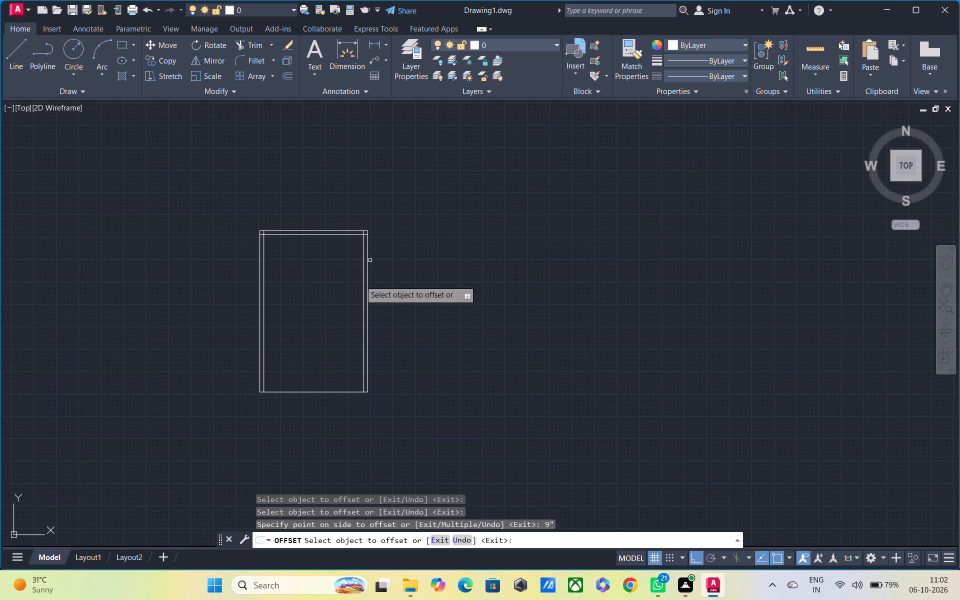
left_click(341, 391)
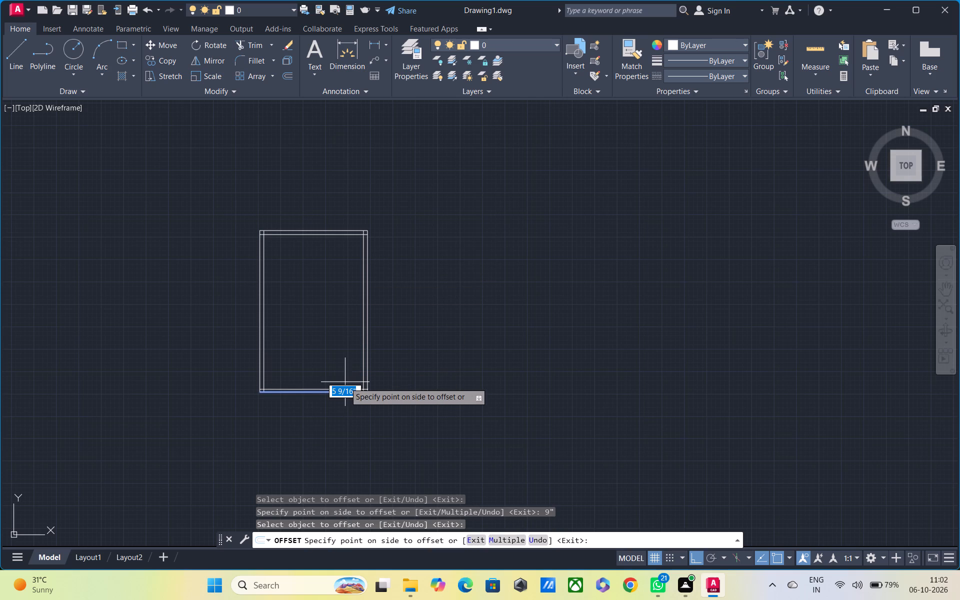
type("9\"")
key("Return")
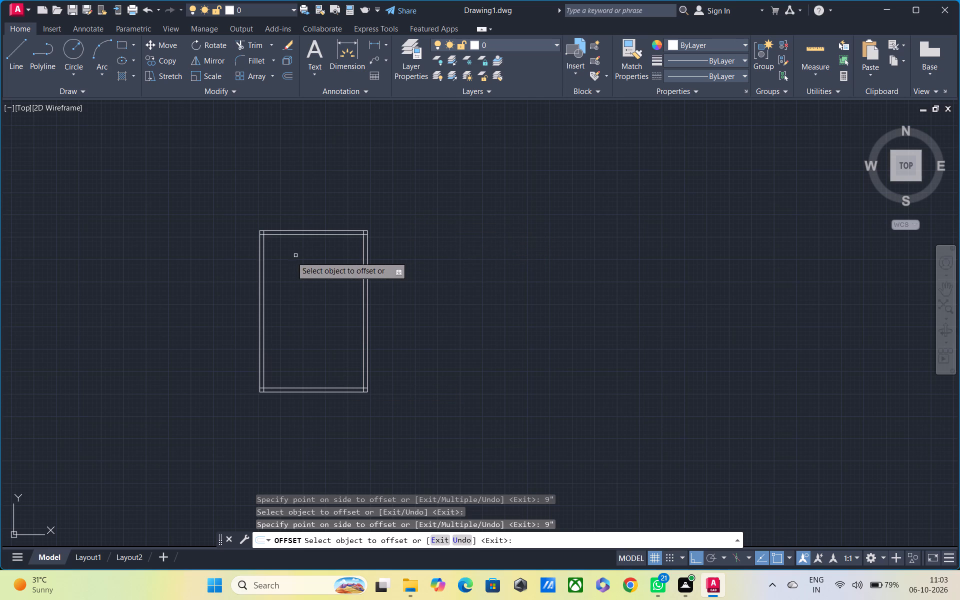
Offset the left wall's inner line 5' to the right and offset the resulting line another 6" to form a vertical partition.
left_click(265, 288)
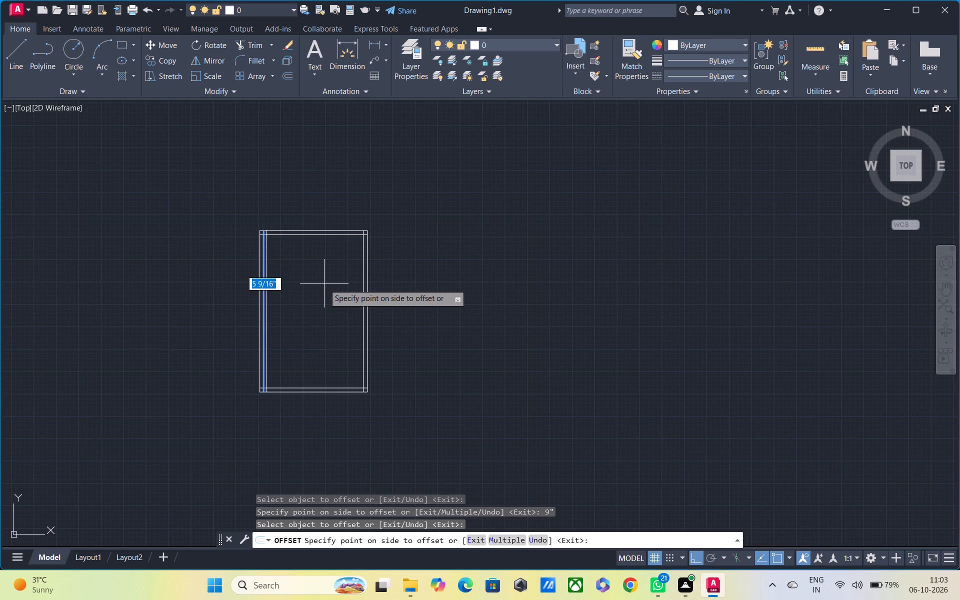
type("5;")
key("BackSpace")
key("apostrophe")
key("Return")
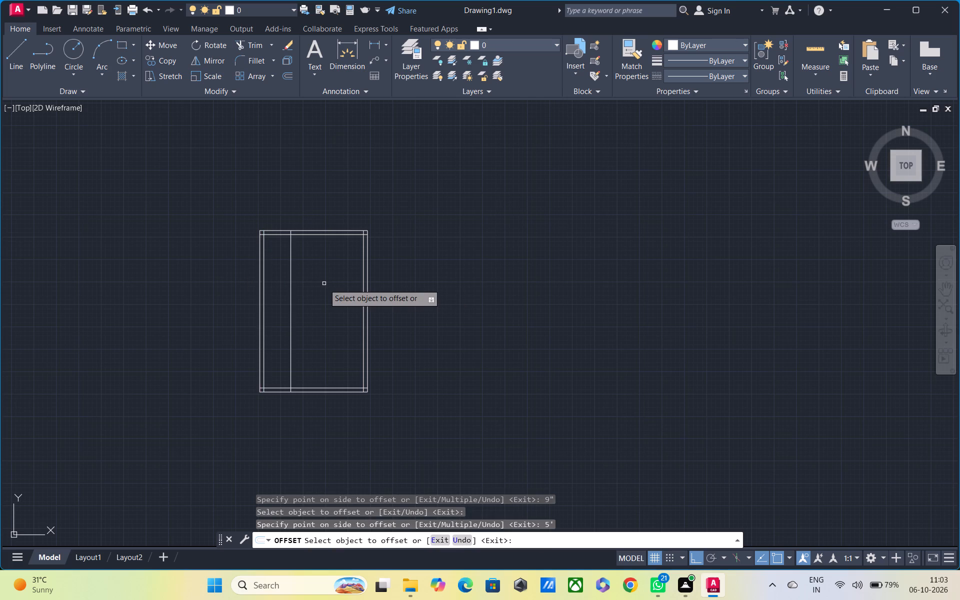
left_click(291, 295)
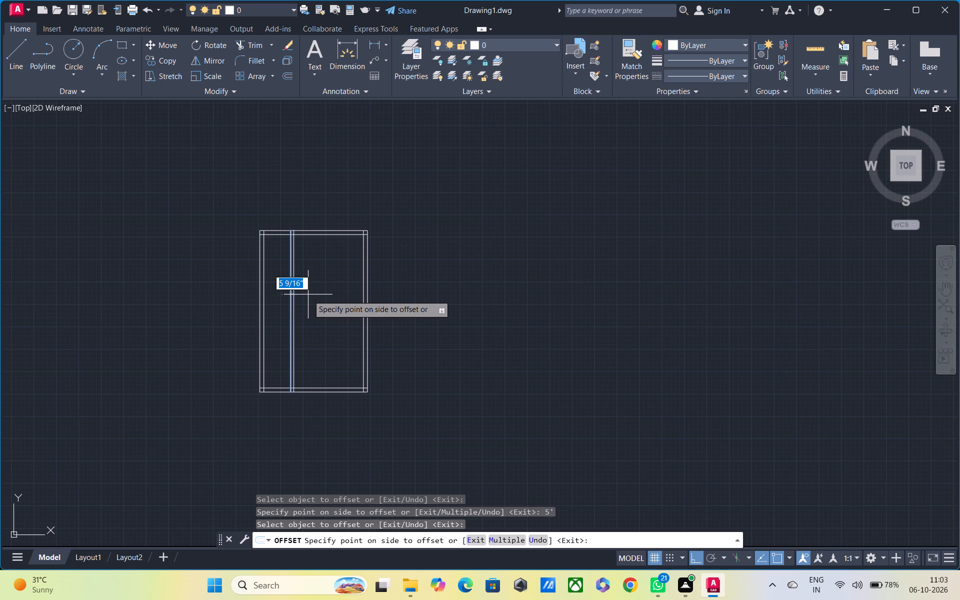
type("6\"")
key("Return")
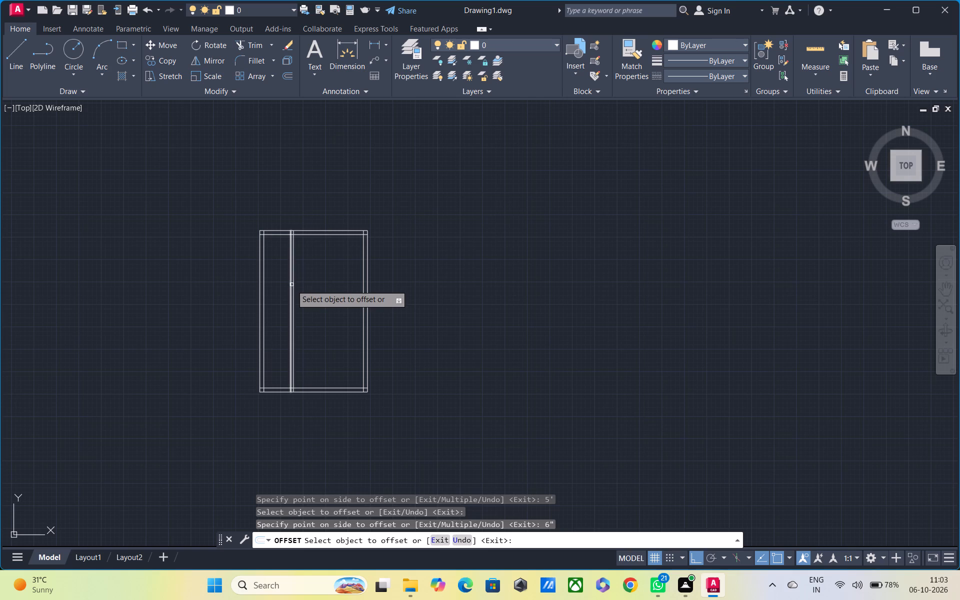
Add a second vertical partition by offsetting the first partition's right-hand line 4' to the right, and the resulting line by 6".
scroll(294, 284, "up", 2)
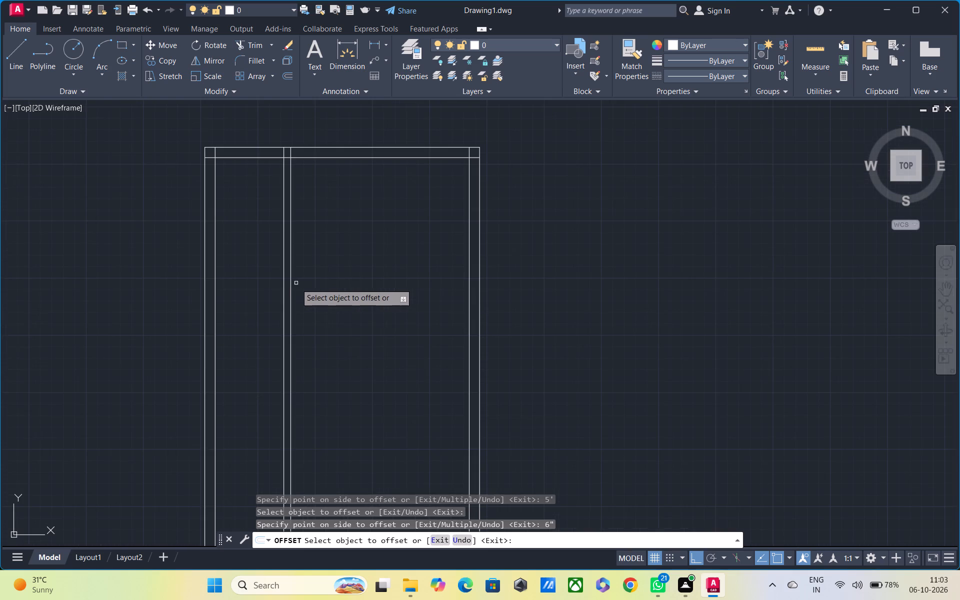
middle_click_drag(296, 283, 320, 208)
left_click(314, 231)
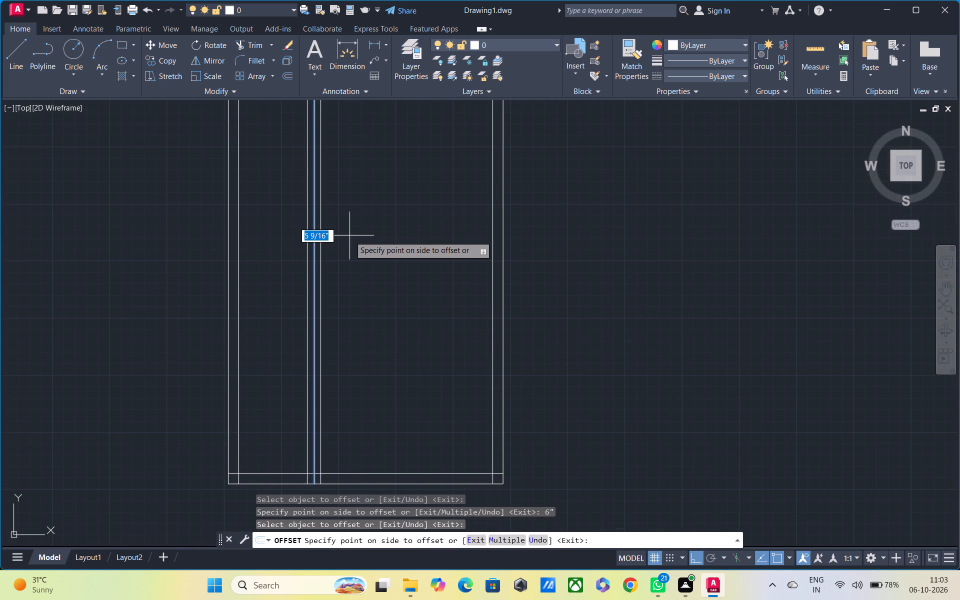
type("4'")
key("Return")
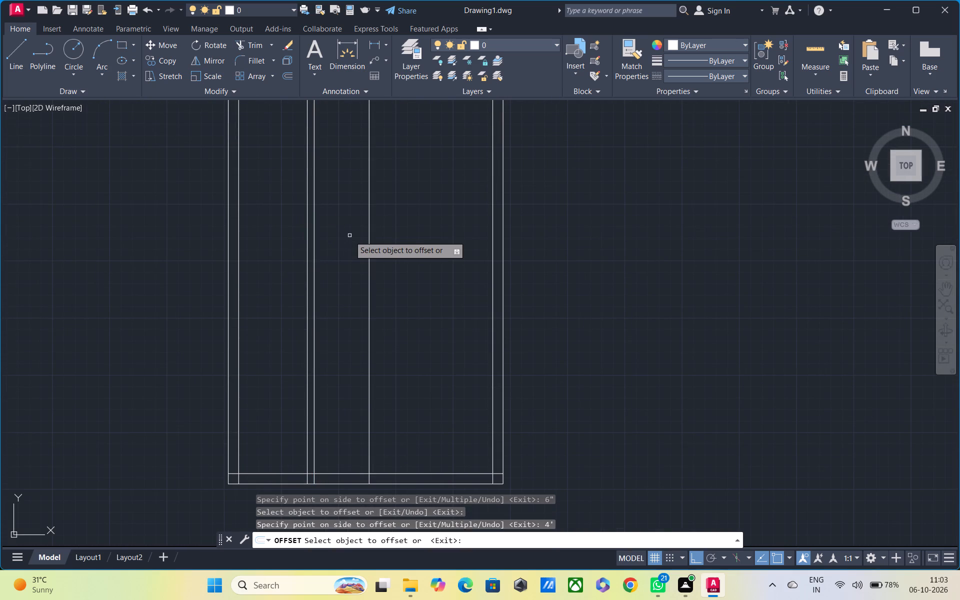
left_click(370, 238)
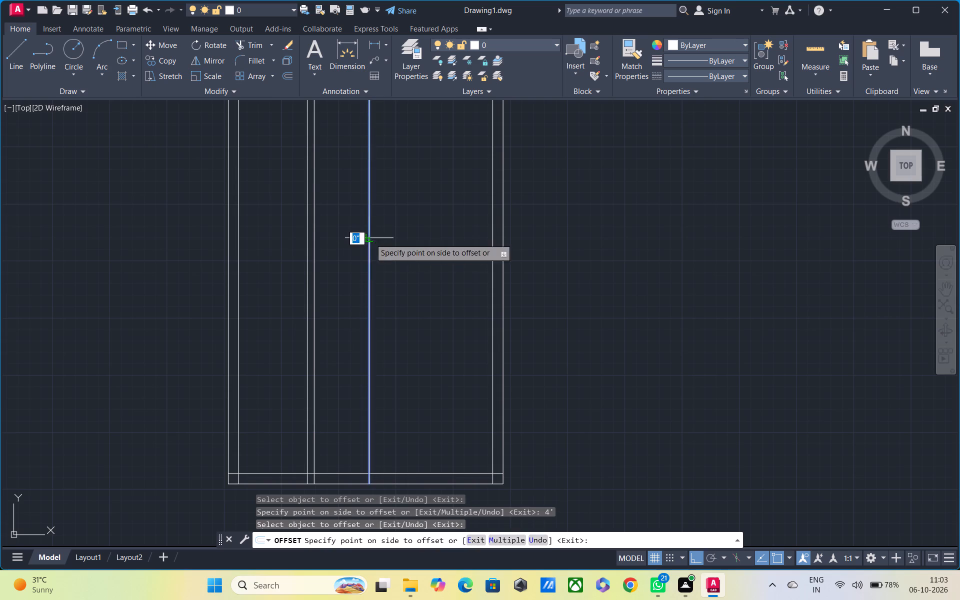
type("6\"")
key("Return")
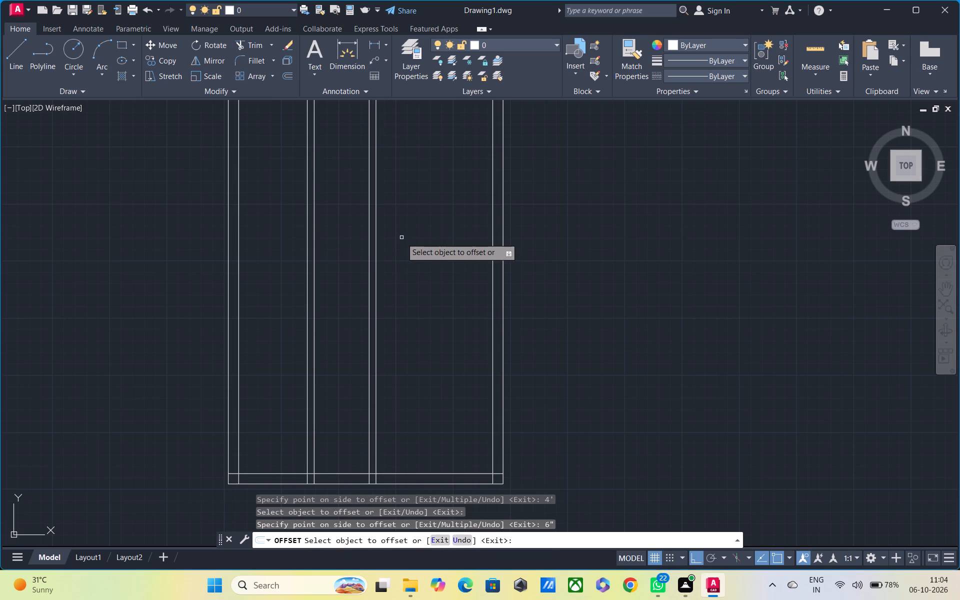
Measure the clear distance between the second partition and the right wall's inner face along the top wall.
scroll(403, 241, "down", 1)
middle_click_drag(403, 256, 403, 256)
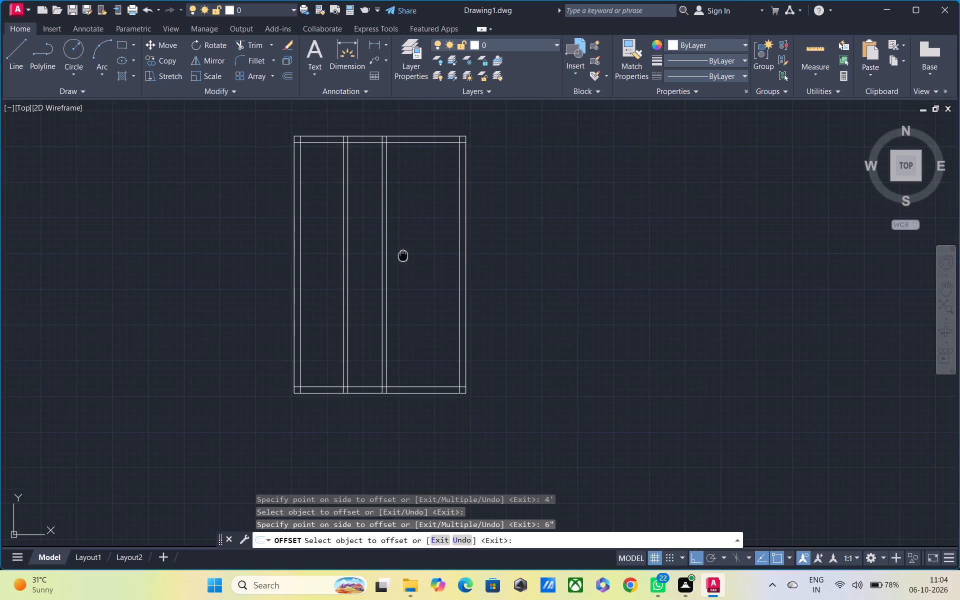
middle_click_drag(403, 256, 399, 287)
left_click(829, 74)
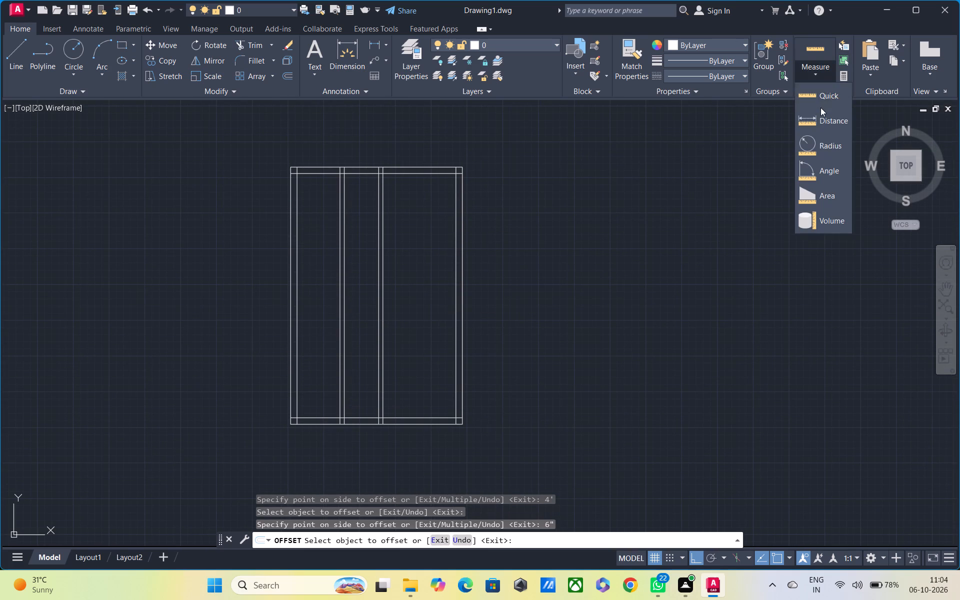
left_click(822, 116)
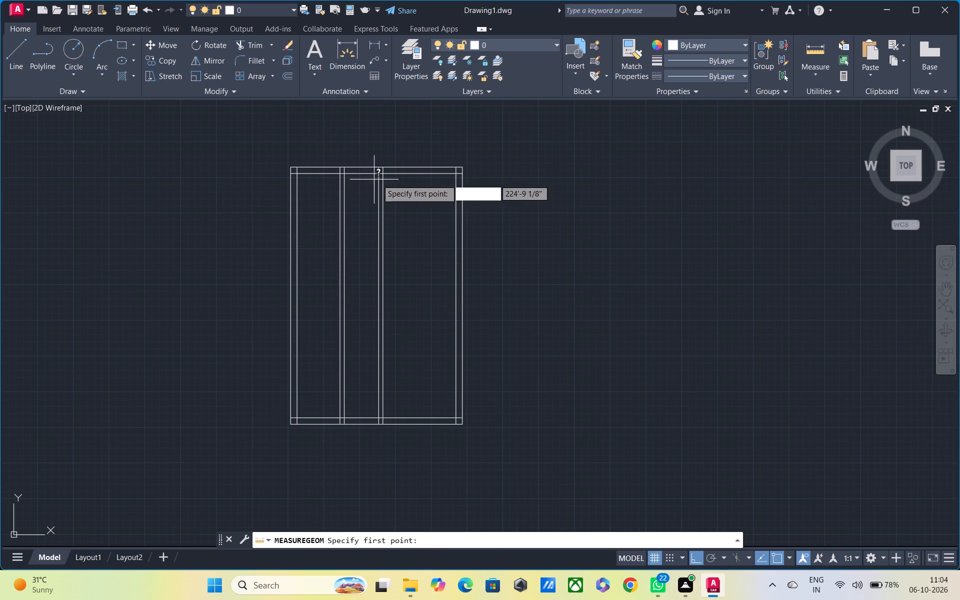
scroll(374, 181, "up", 3)
left_click(407, 153)
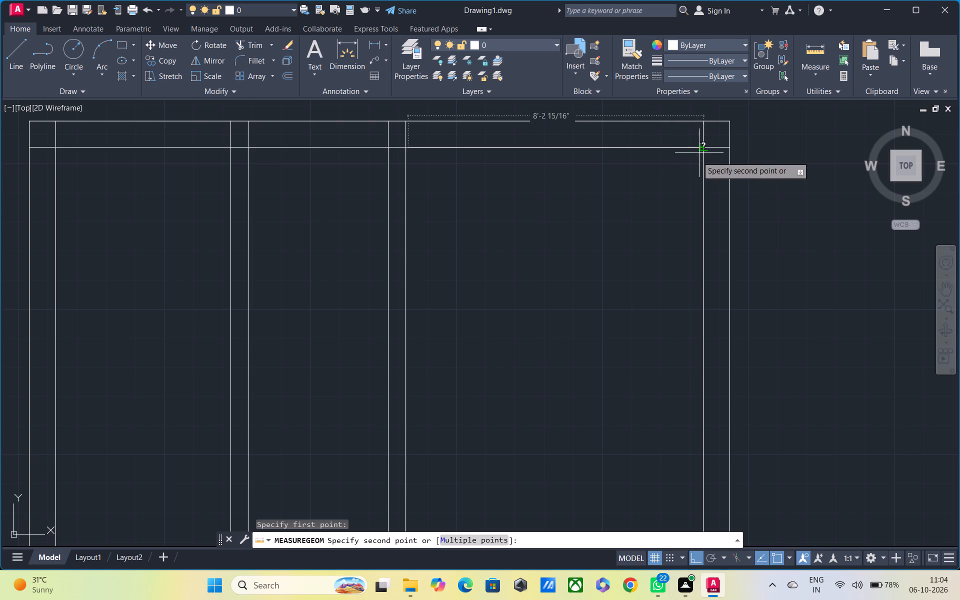
key("Escape")
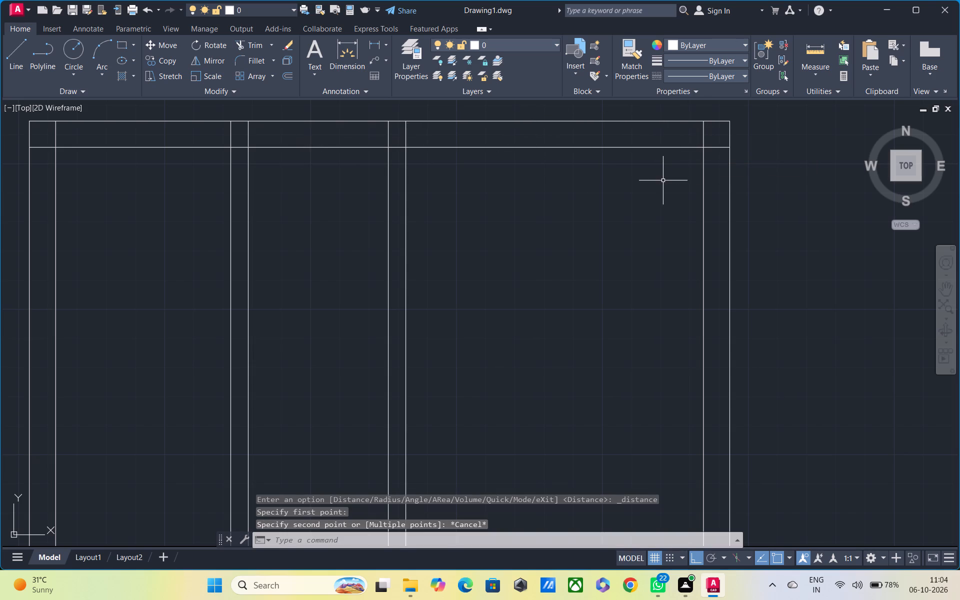
key("space")
left_click_drag(694, 211, 660, 183)
scroll(363, 144, "up", 2)
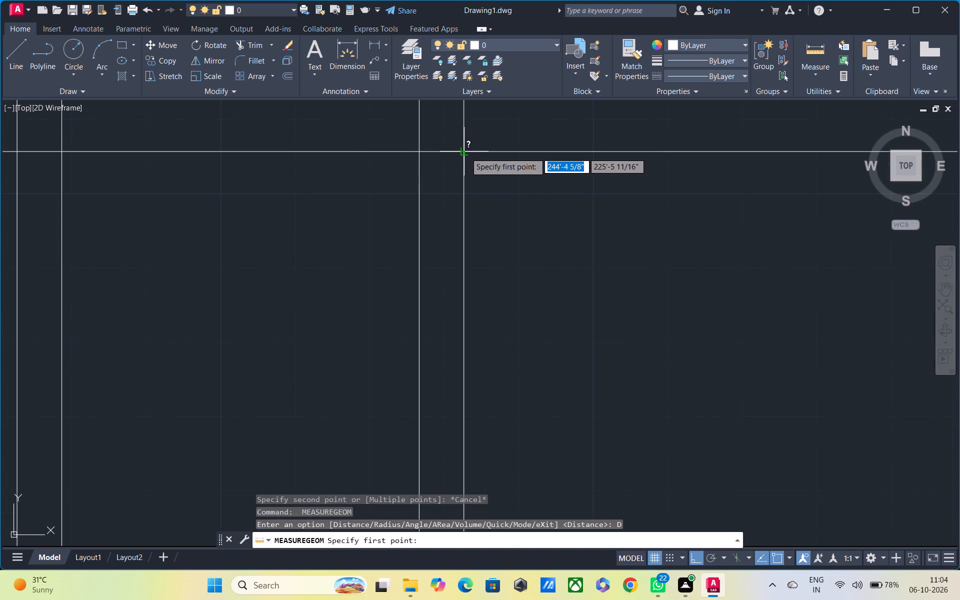
left_click(465, 152)
scroll(785, 163, "down", 2)
middle_click_drag(760, 146, 302, 121)
scroll(302, 122, "up", 1)
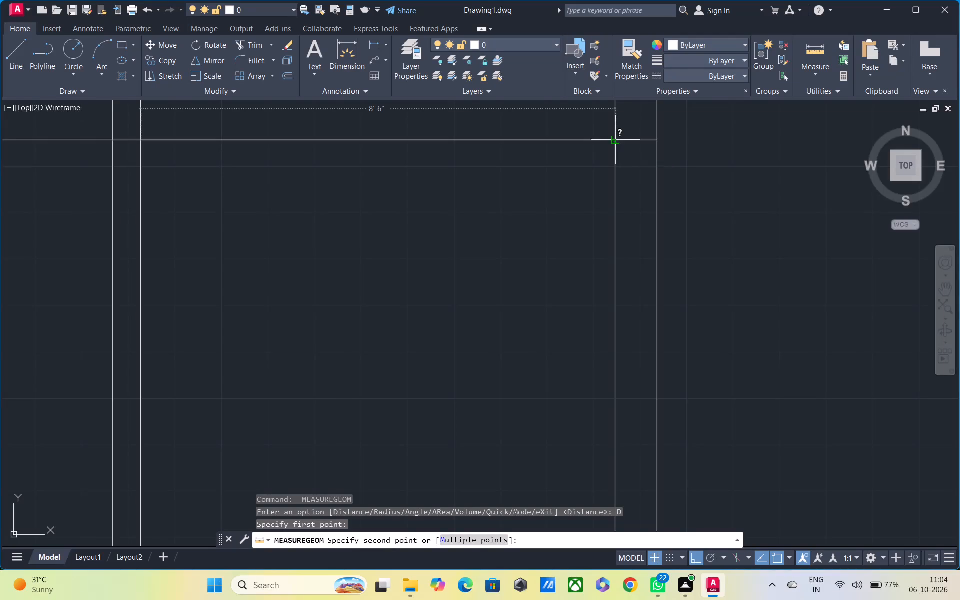
key("Escape")
scroll(534, 176, "down", 3)
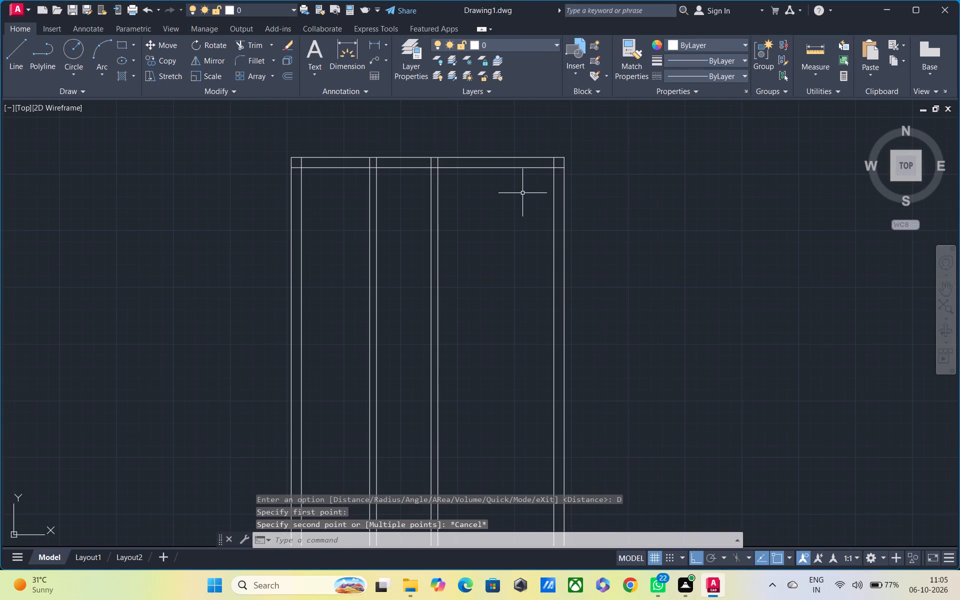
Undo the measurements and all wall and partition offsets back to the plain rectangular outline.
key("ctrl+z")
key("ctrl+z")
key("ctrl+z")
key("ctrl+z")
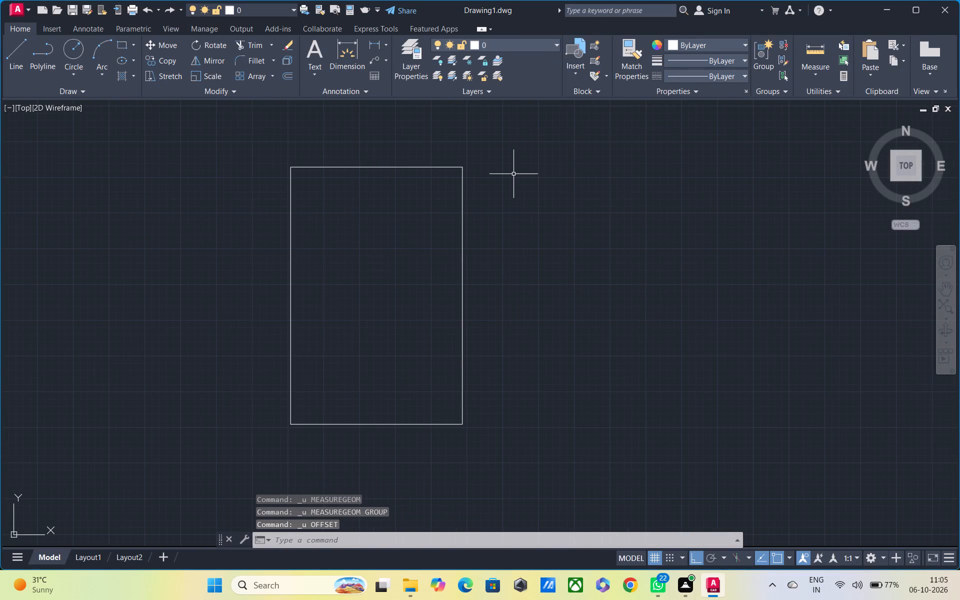
Offset the left edge of the outline 6" inward.
type("o")
key("space")
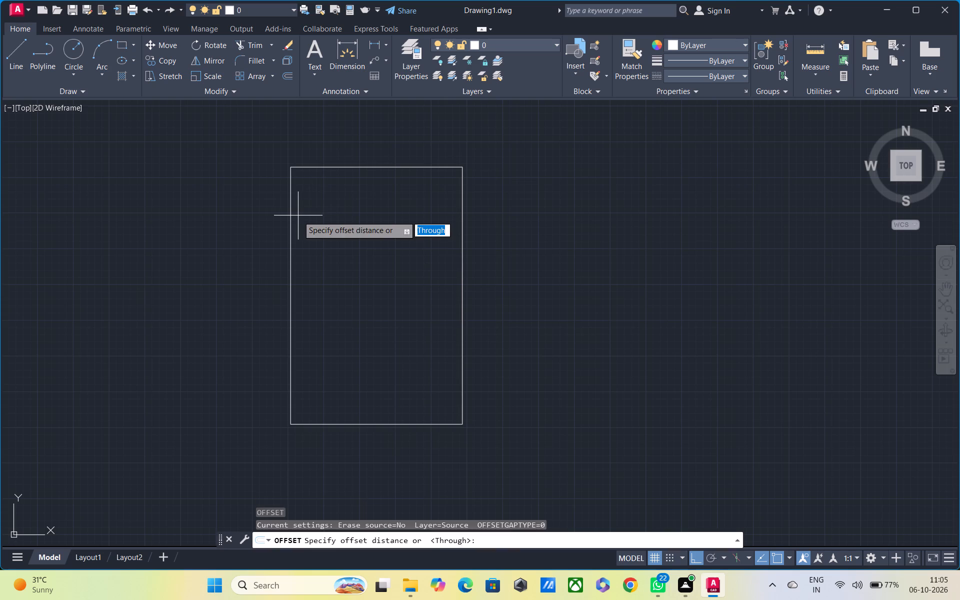
type("6\"")
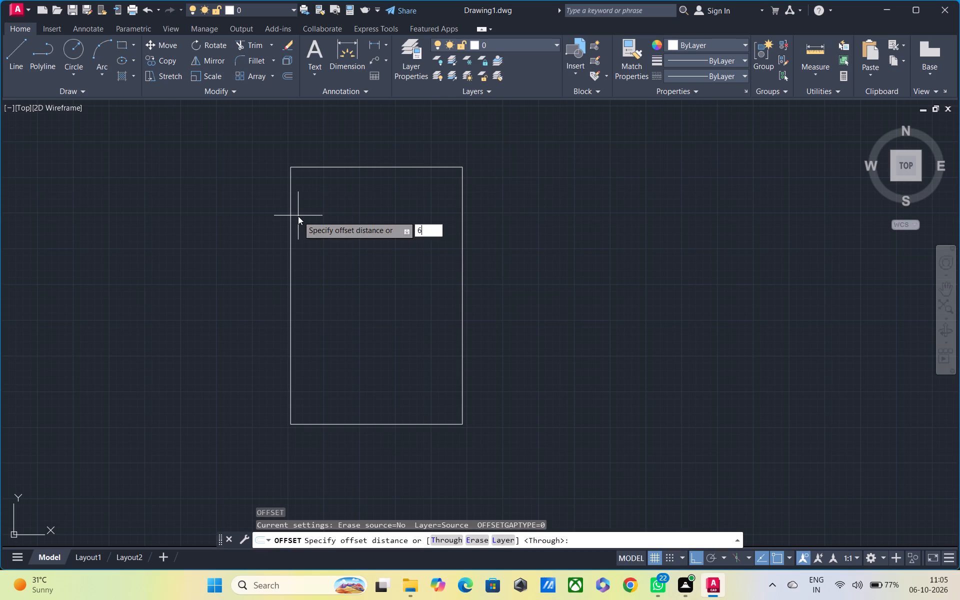
key("Return")
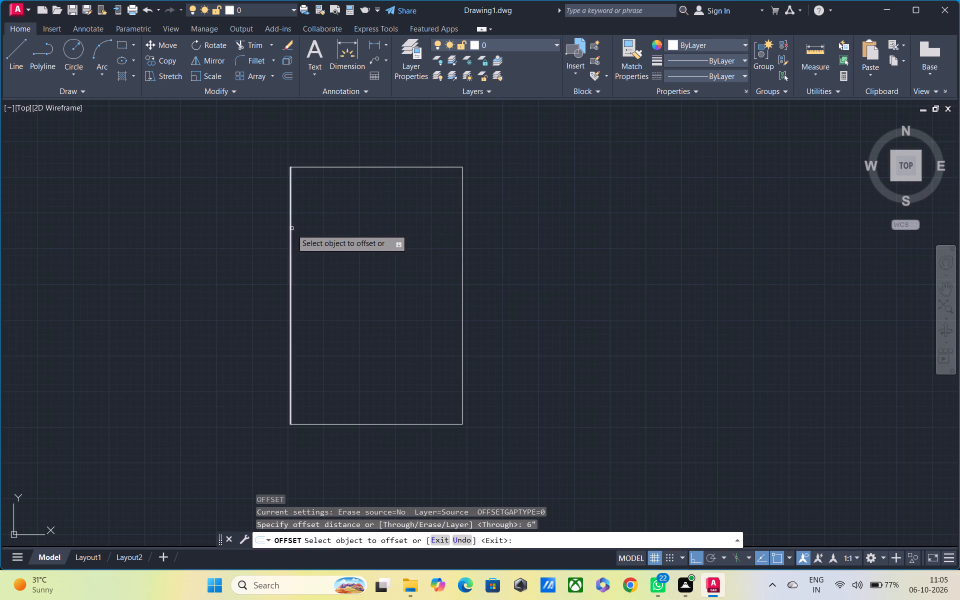
left_click(291, 229)
left_click(317, 237)
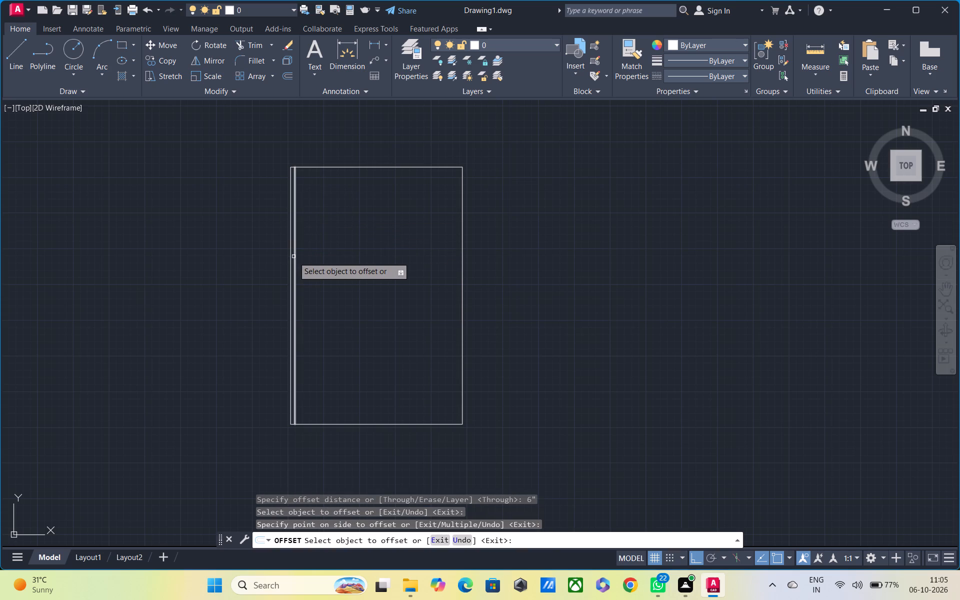
Offset the left wall's inner line 5' to the right.
left_click(293, 257)
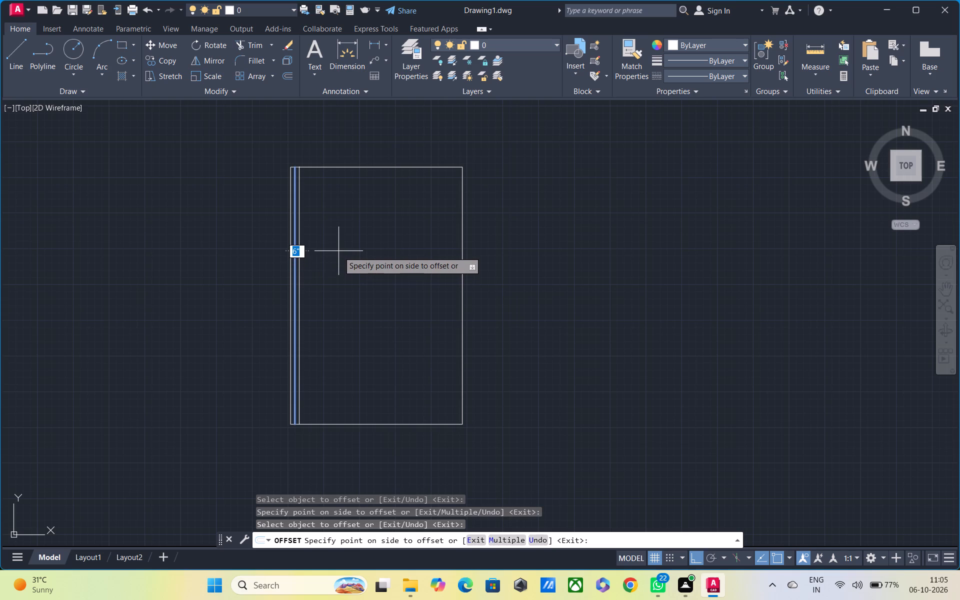
type("5'")
key("Return")
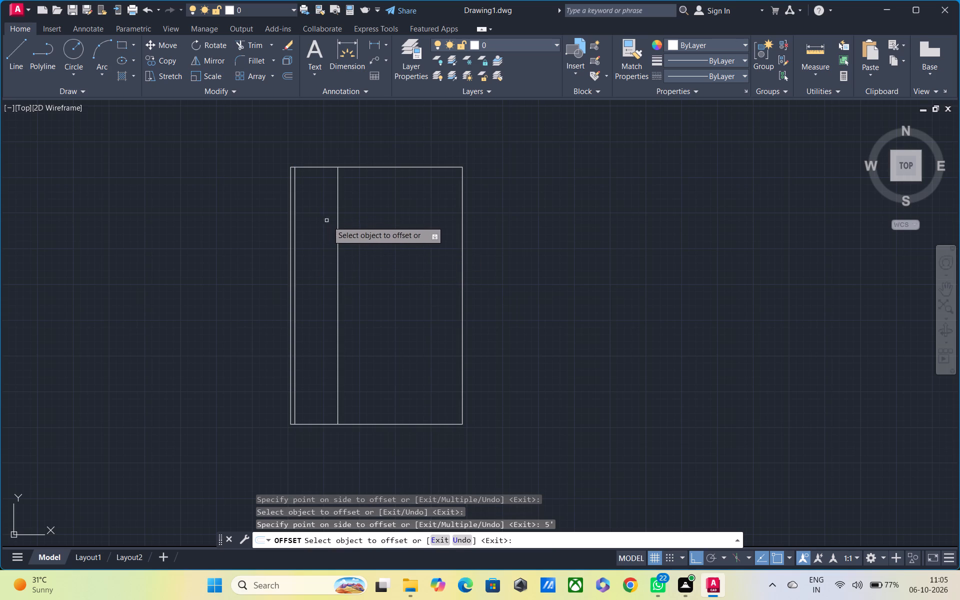
Offset the first partition's line 6" to the right to give the partition its thickness.
left_click(337, 210)
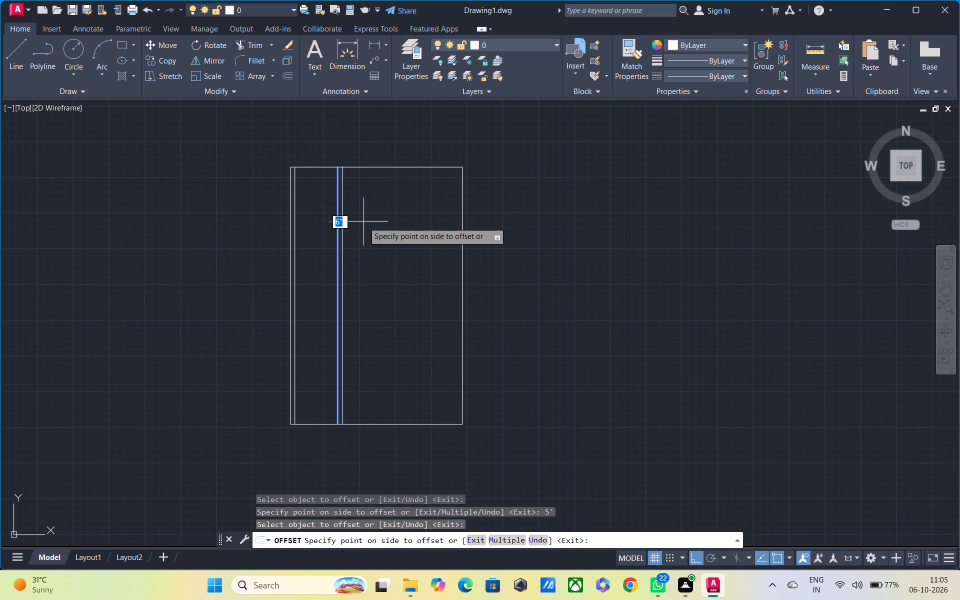
type("6\"")
key("Return")
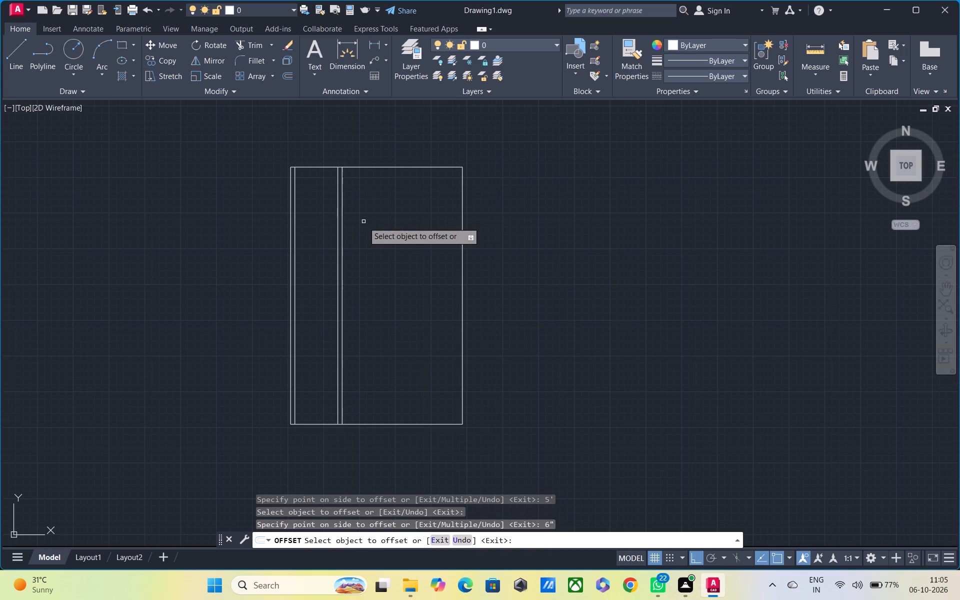
Form the second partition by offsetting the first partition's right line 4' to the right and that new line another 6".
left_click(341, 244)
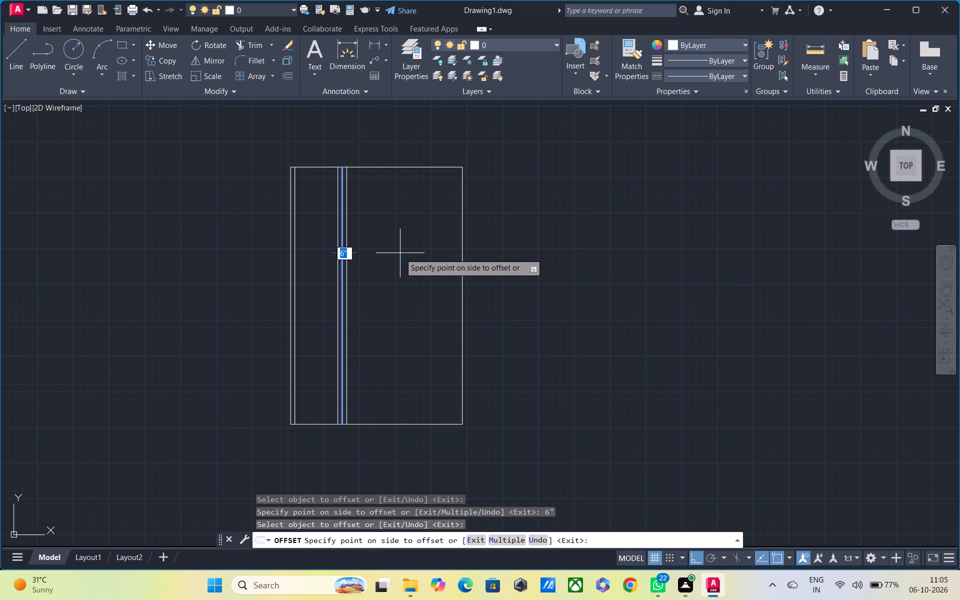
type("4'")
key("Return")
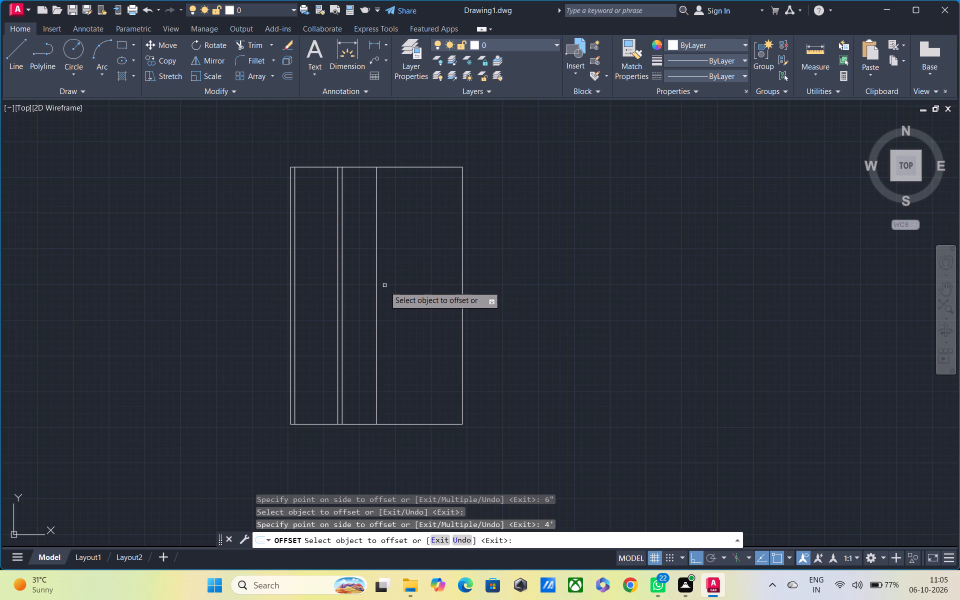
left_click(377, 308)
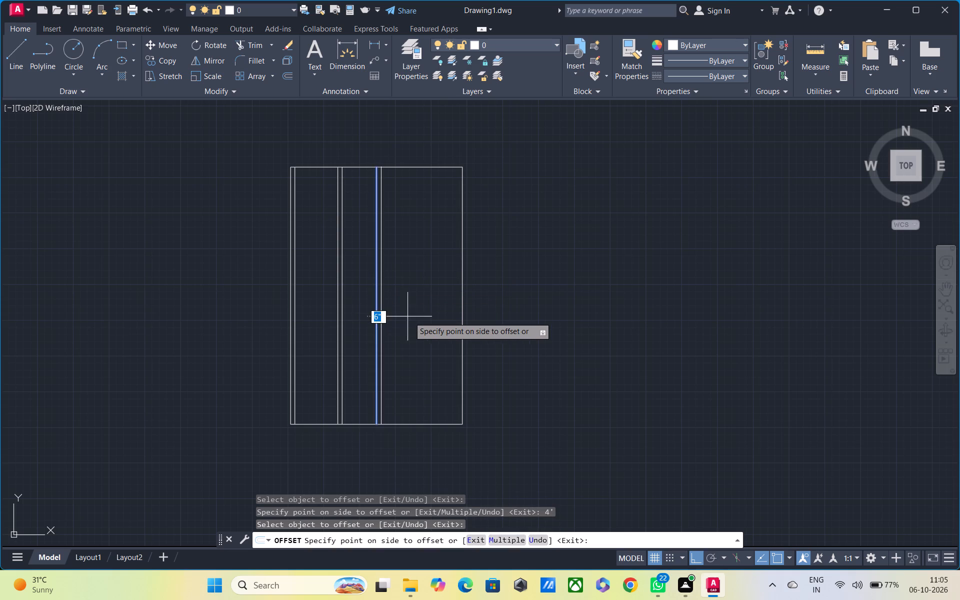
type("6\"")
key("Return")
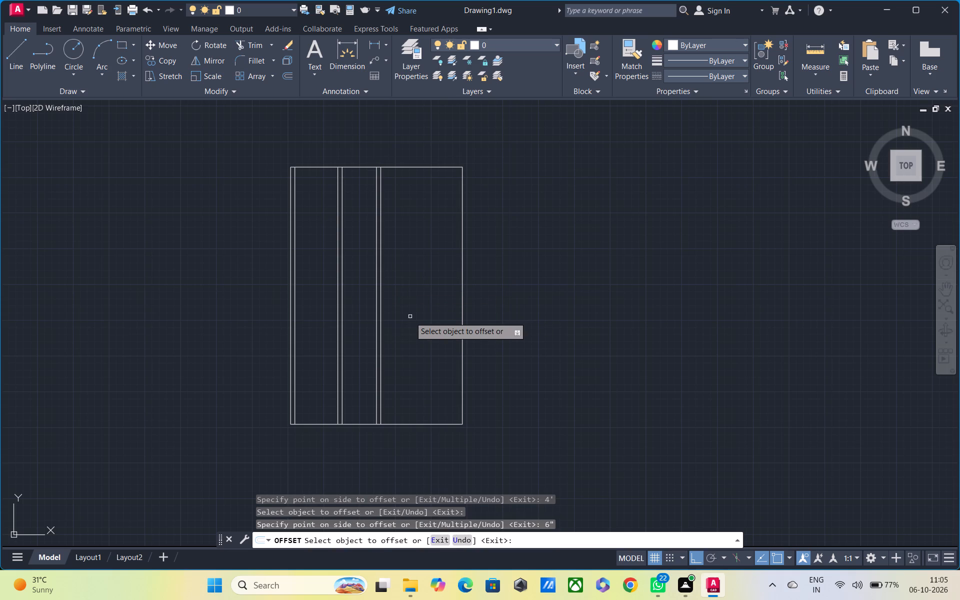
Measure the distance from the second partition's right line to the outline's right edge along the top.
left_click(811, 67)
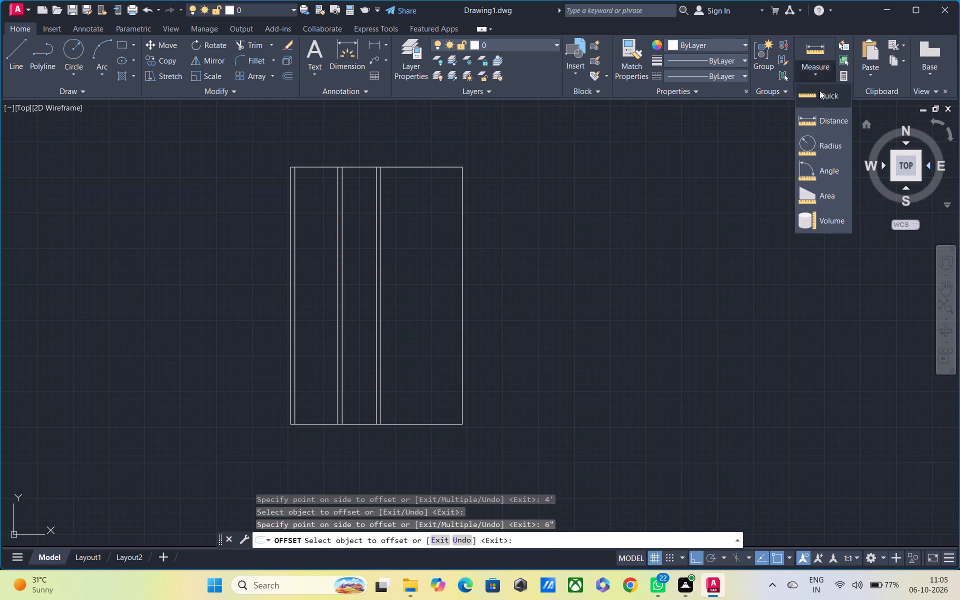
left_click(832, 122)
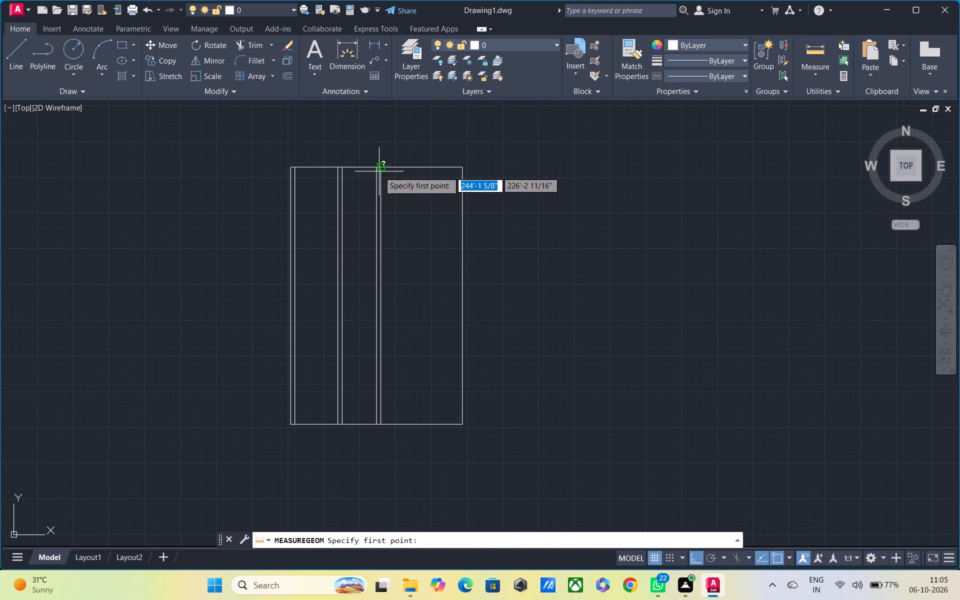
scroll(378, 172, "up", 2)
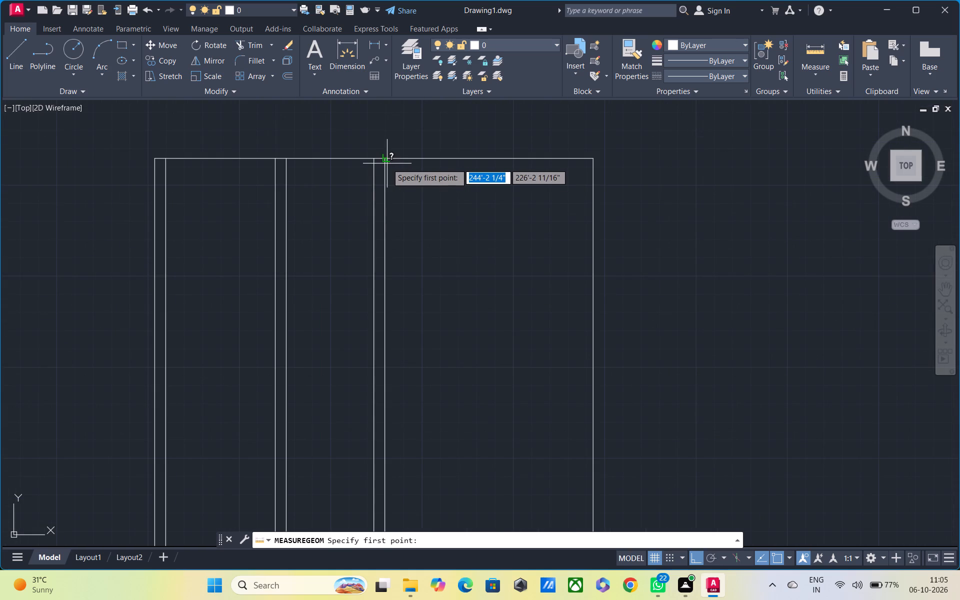
left_click(385, 160)
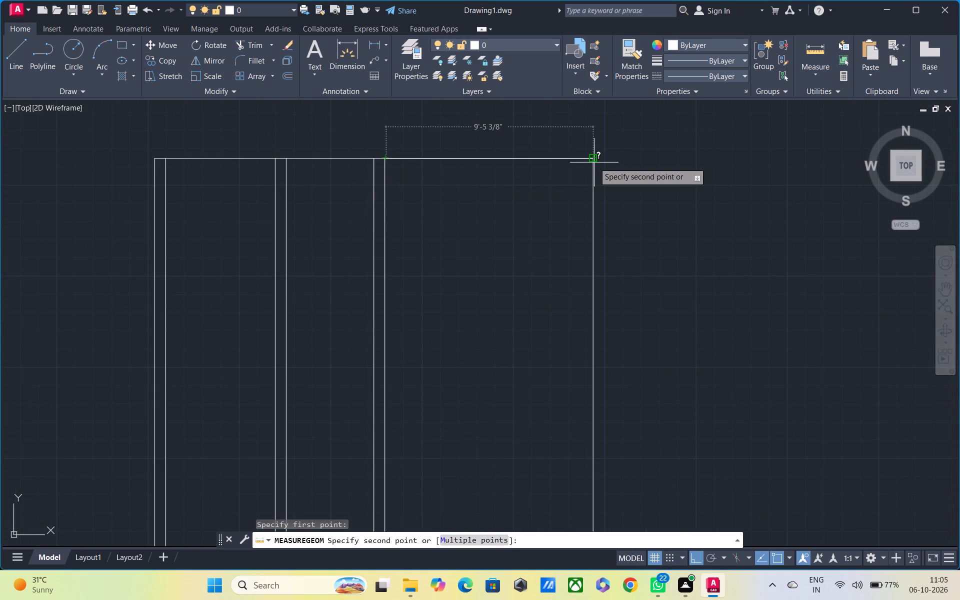
key("Escape")
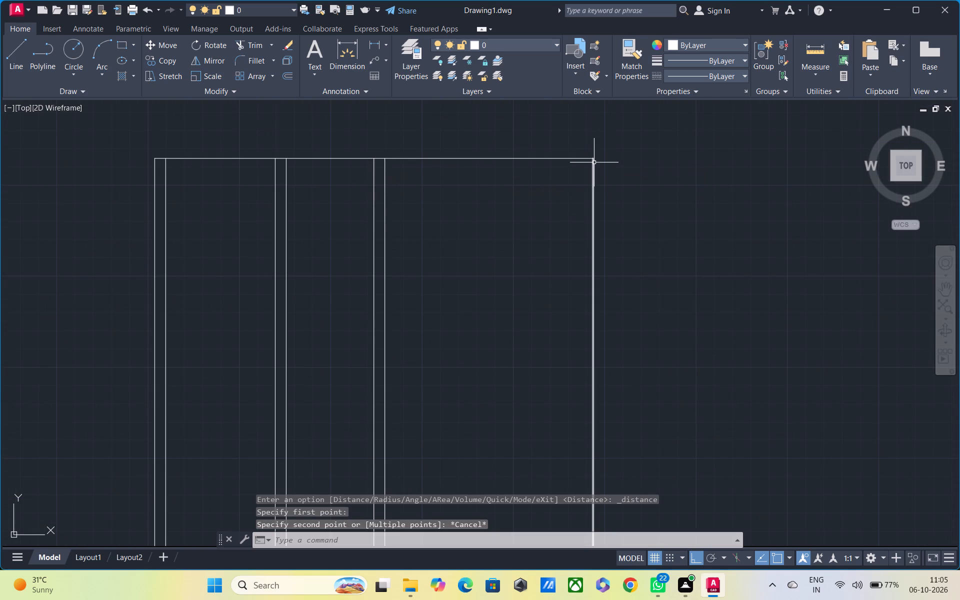
Offset the right edge of the outline 6" inward to form the right wall.
scroll(563, 229, "up", 1)
scroll(565, 229, "down", 1)
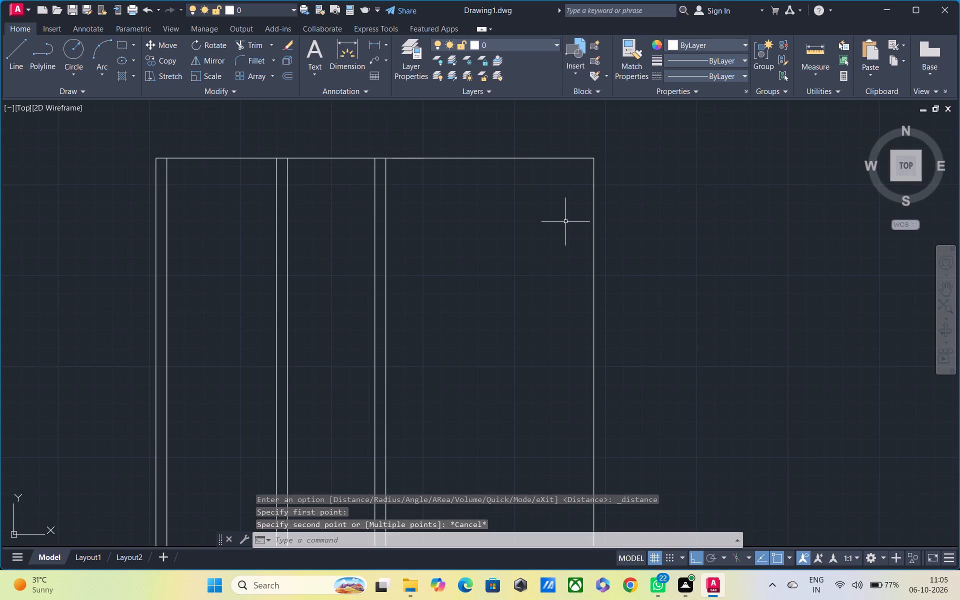
key("o")
key("space")
type("6\"")
key("Return")
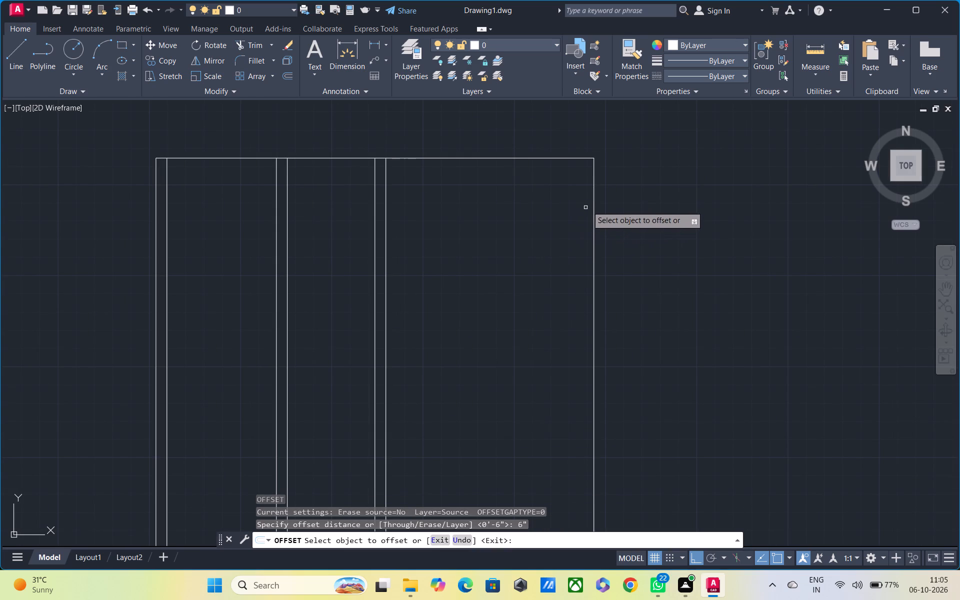
left_click(594, 198)
left_click(560, 213)
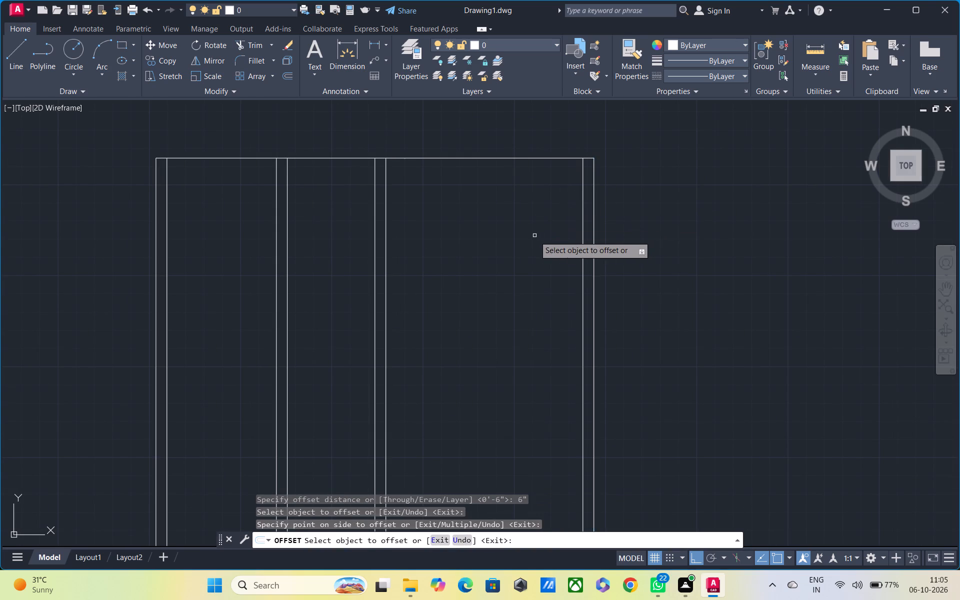
Offset the top edge of the outline 6" inward to form the top wall.
scroll(534, 236, "down", 1)
middle_click_drag(539, 235, 450, 124)
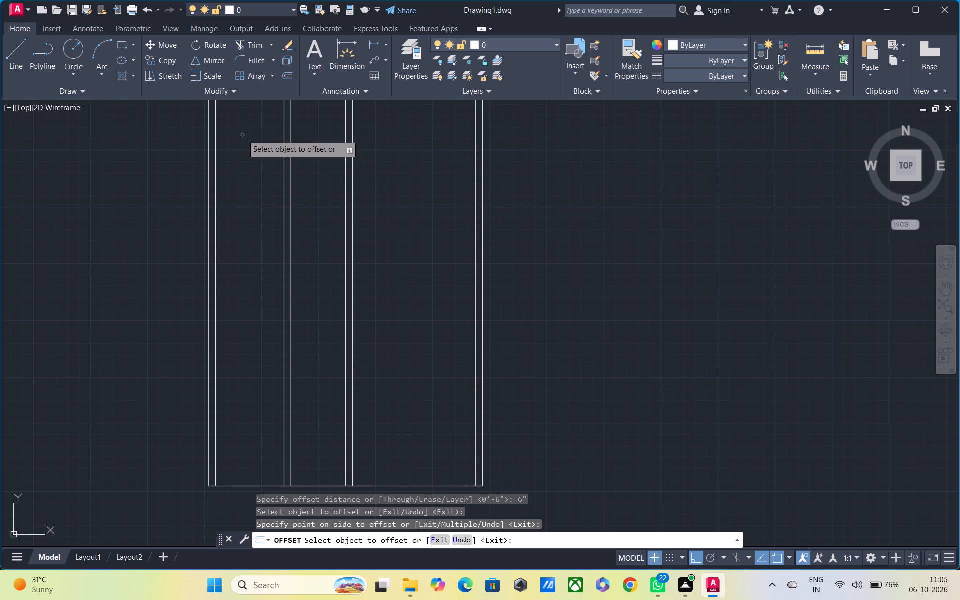
scroll(235, 125, "down", 1)
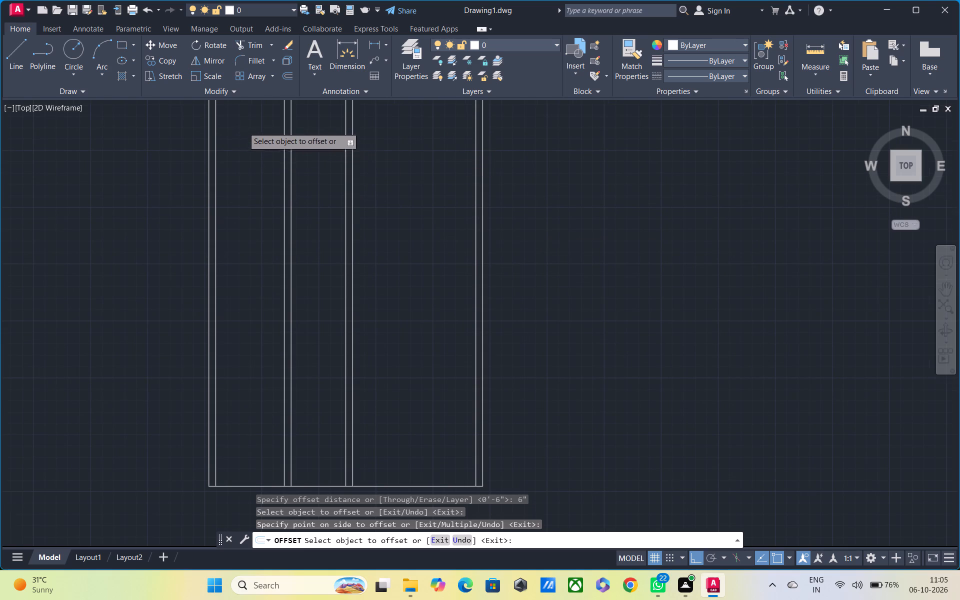
scroll(245, 127, "down", 2)
middle_click_drag(314, 178, 333, 239)
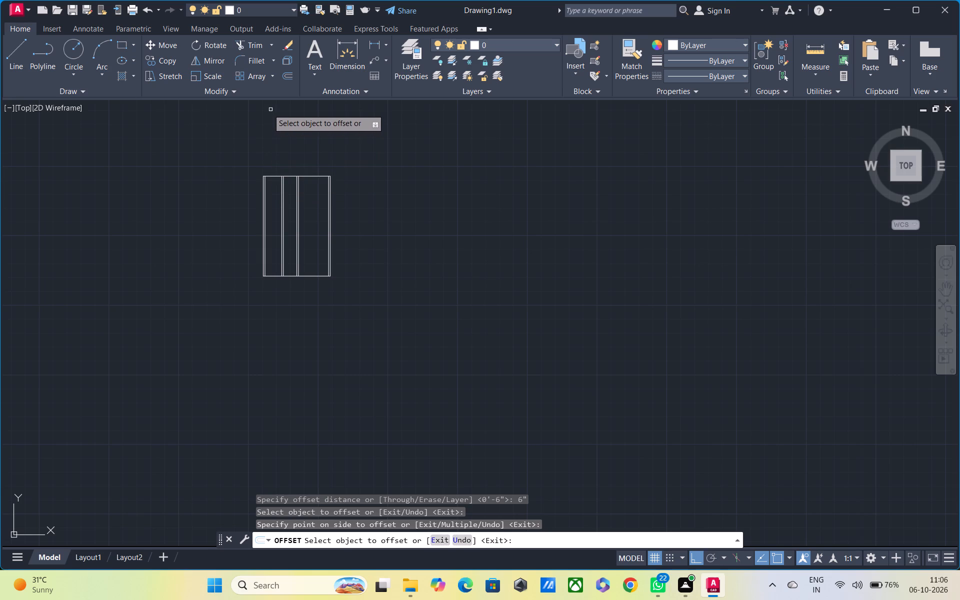
scroll(340, 176, "up", 1)
scroll(292, 177, "up", 3)
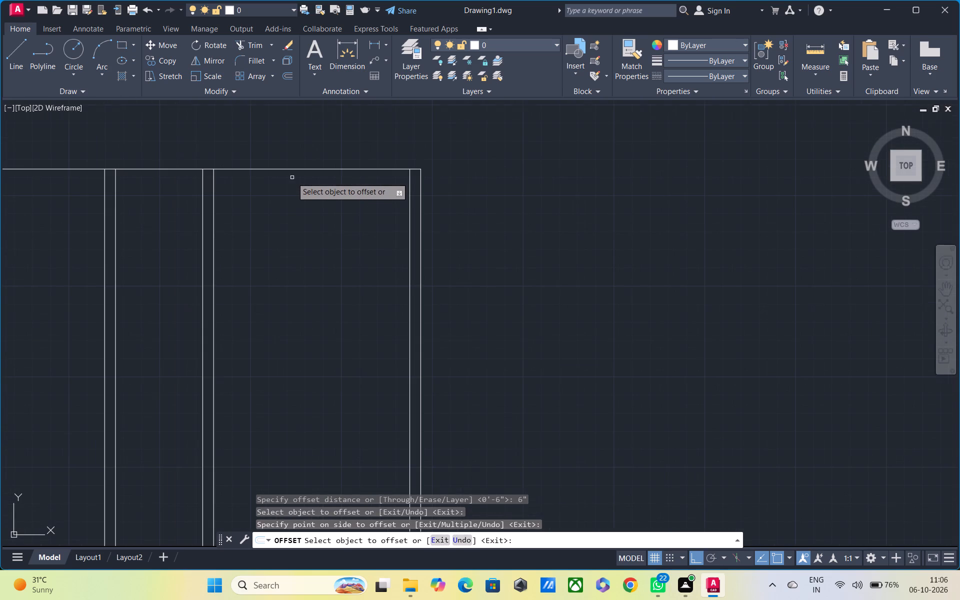
left_click(290, 168)
left_click(289, 202)
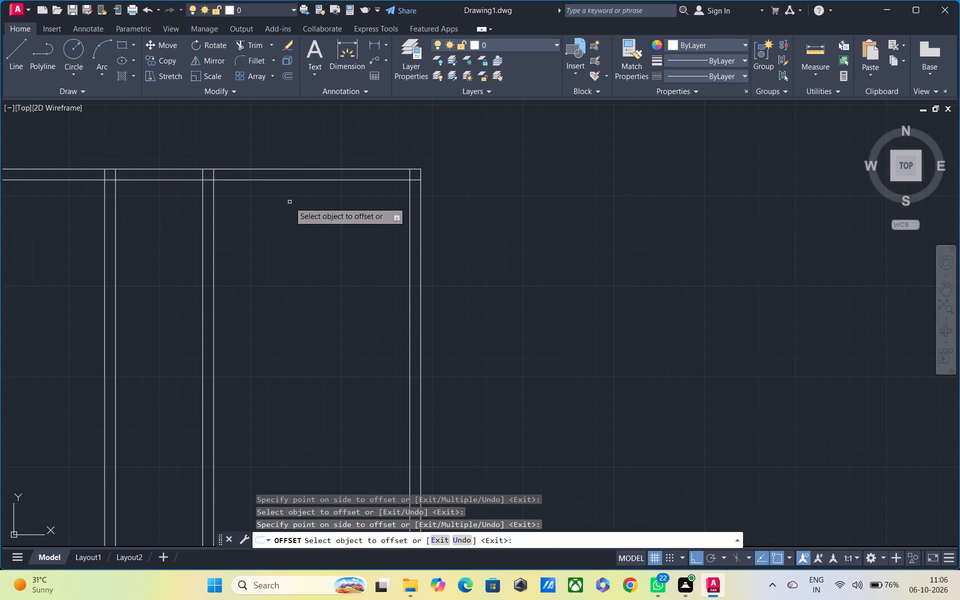
Measure the clear distance between the second partition and the right wall's inner face along the top wall's inner line.
scroll(288, 202, "down", 1)
left_click(819, 78)
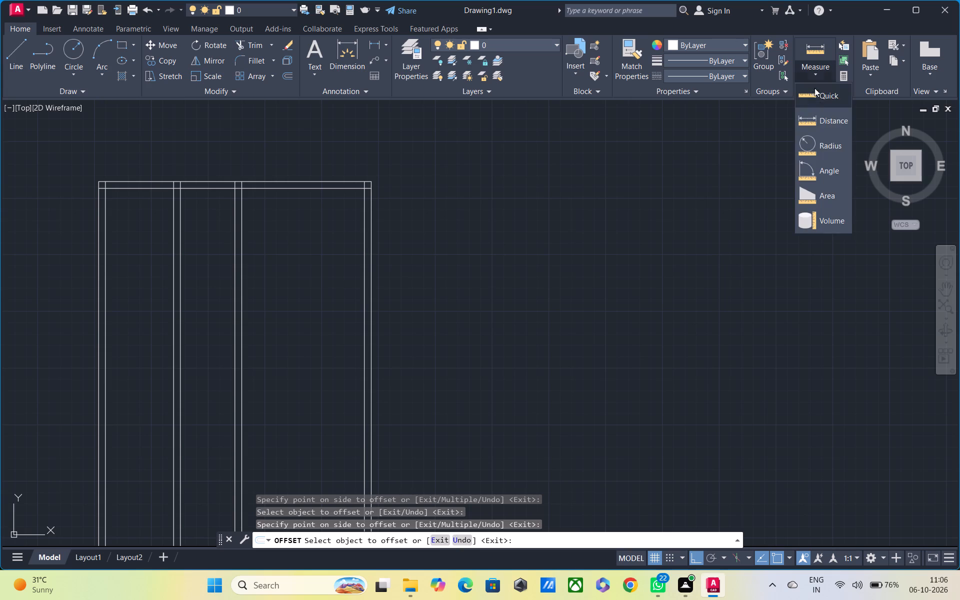
left_click(815, 116)
scroll(226, 182, "up", 2)
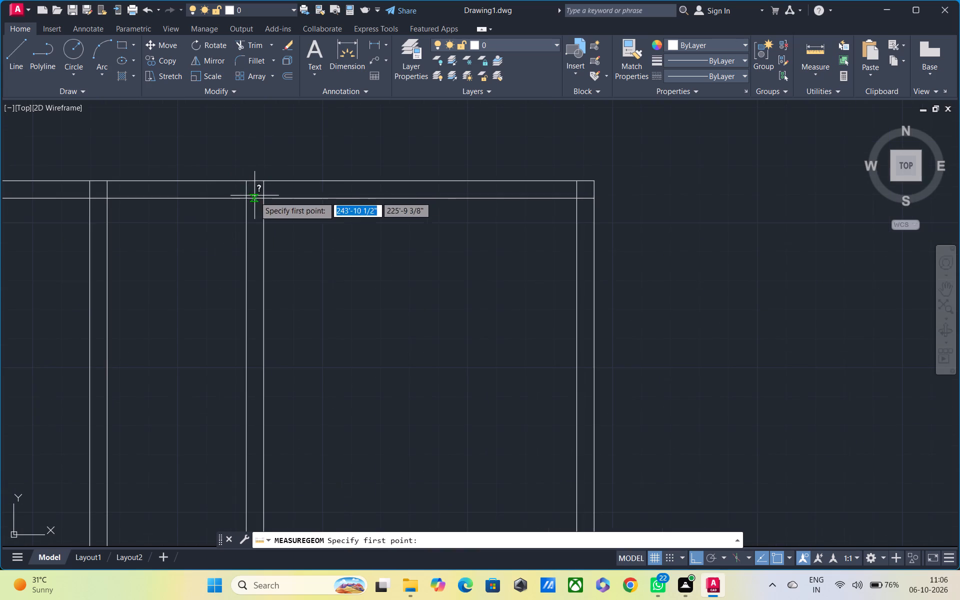
scroll(256, 199, "up", 2)
left_click(276, 197)
scroll(619, 231, "down", 1)
middle_click_drag(509, 199, 351, 174)
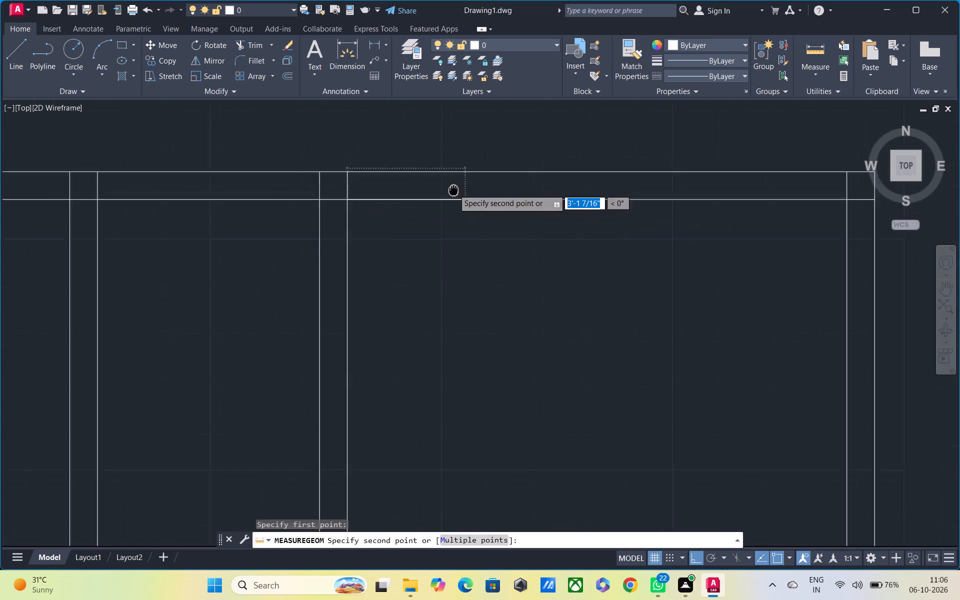
middle_click_drag(351, 174, 86, 155)
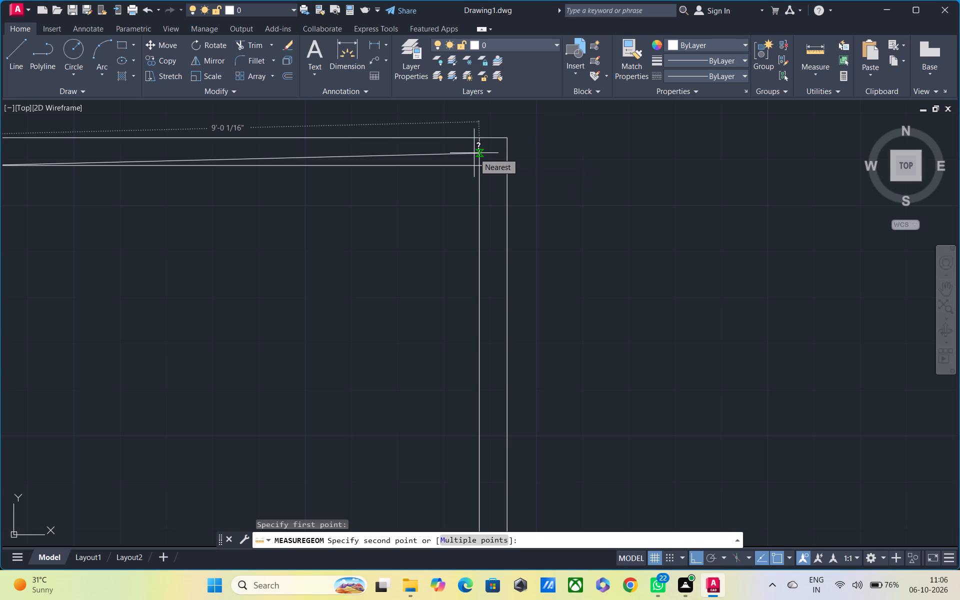
scroll(474, 153, "down", 1)
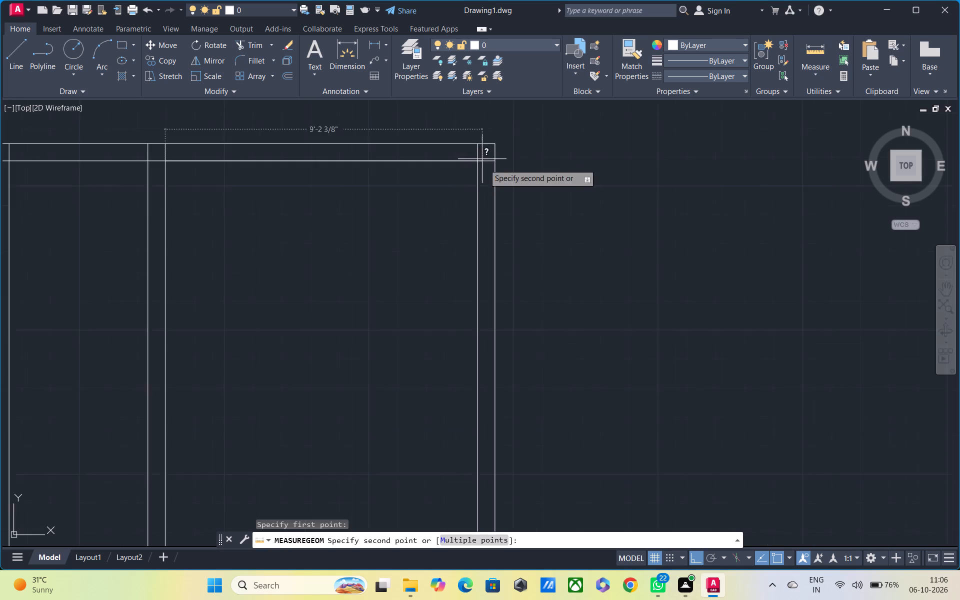
scroll(484, 166, "down", 2)
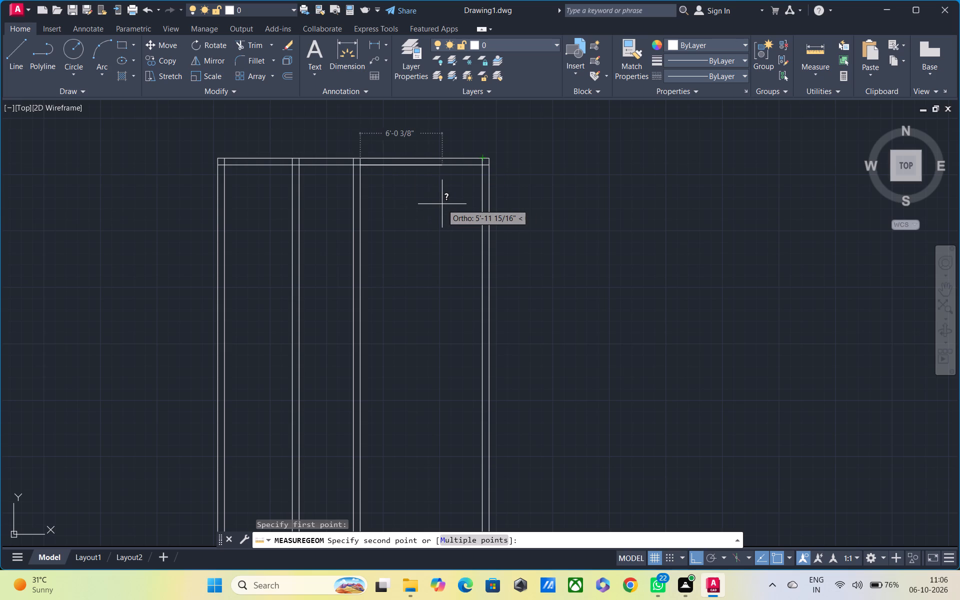
key("Escape")
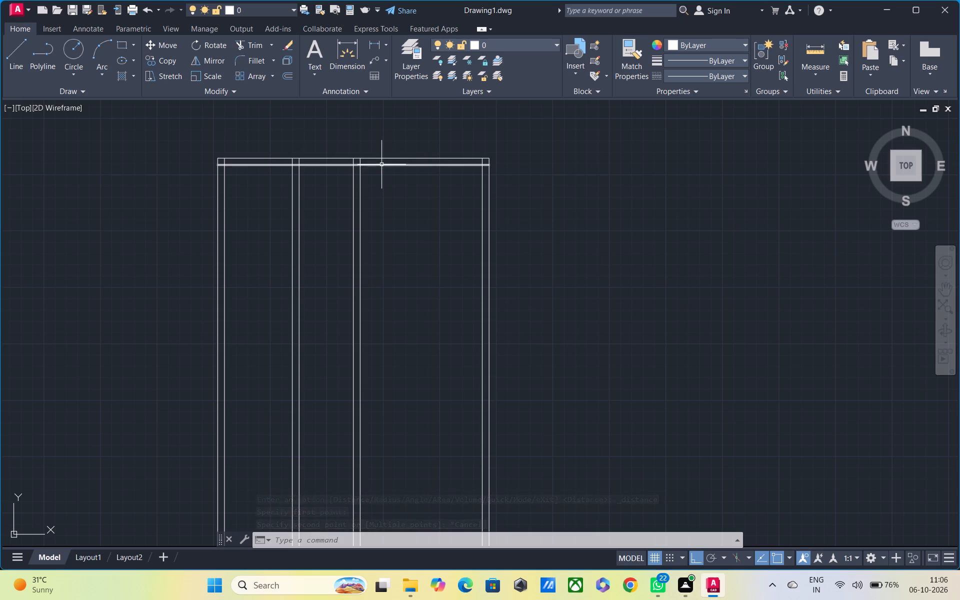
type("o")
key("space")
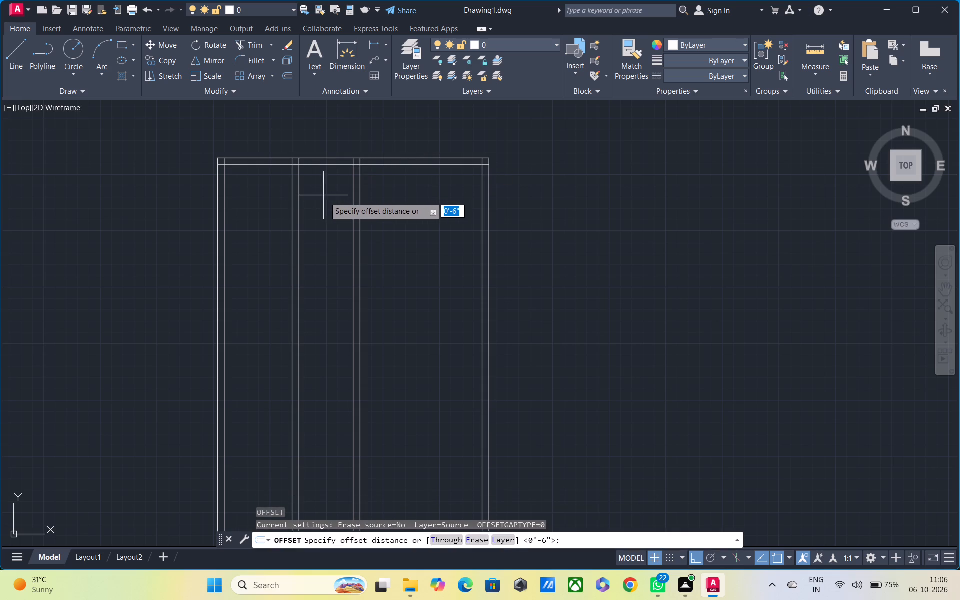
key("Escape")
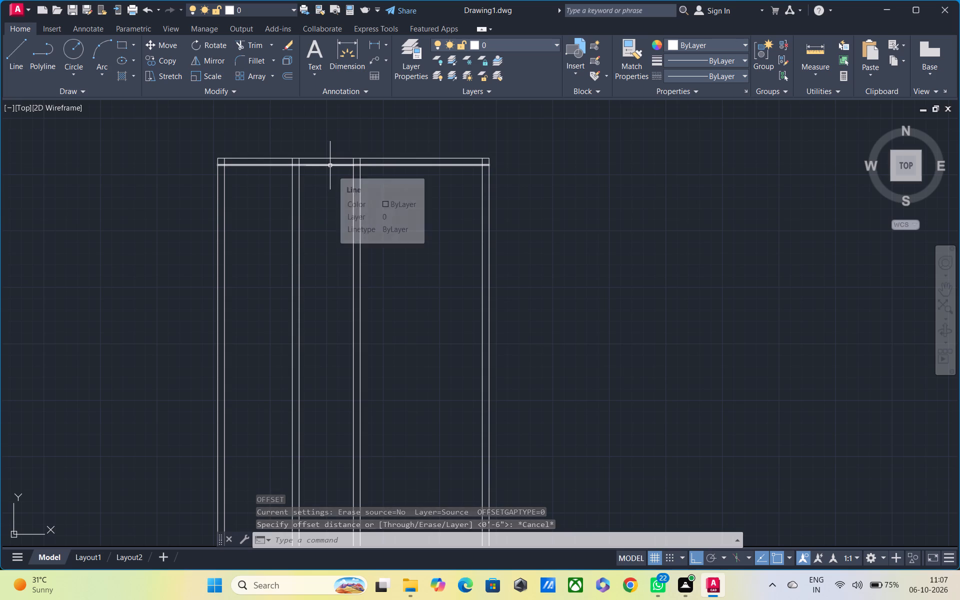
Trim the overlapping lines where the first partition meets the top wall so the junction is open.
scroll(324, 166, "up", 2)
type("tr")
key("space")
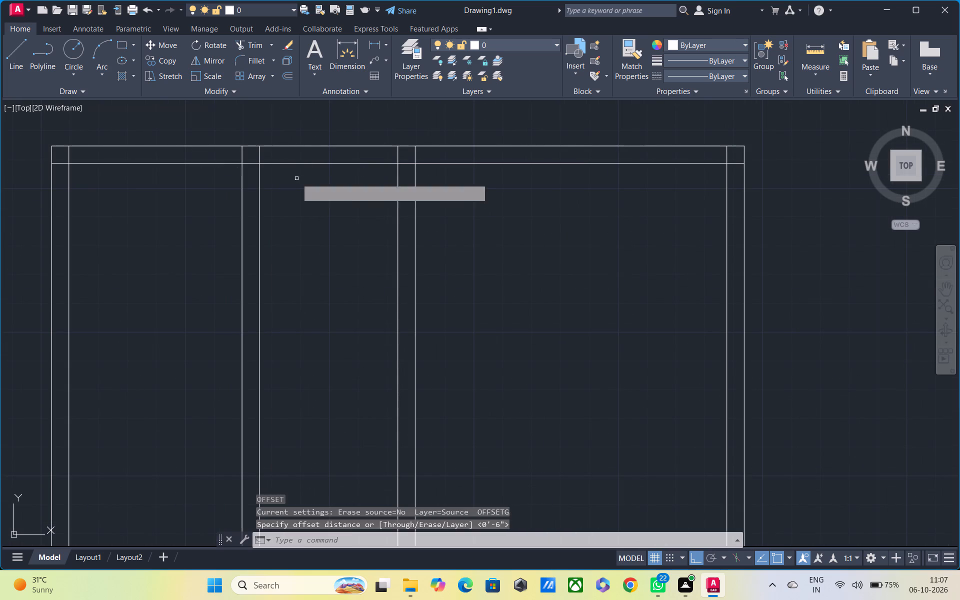
key("space")
scroll(226, 151, "up", 5)
left_click_drag(227, 152, 679, 218)
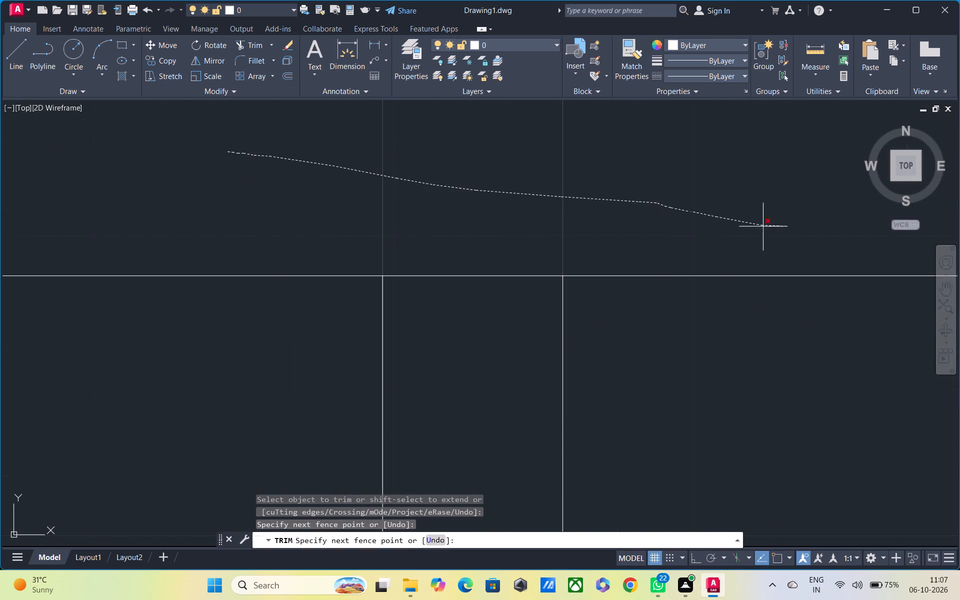
left_click_drag(679, 218, 491, 334)
Trim the overlapping lines where the second partition meets the top wall so the junction is open.
scroll(486, 300, "down", 4)
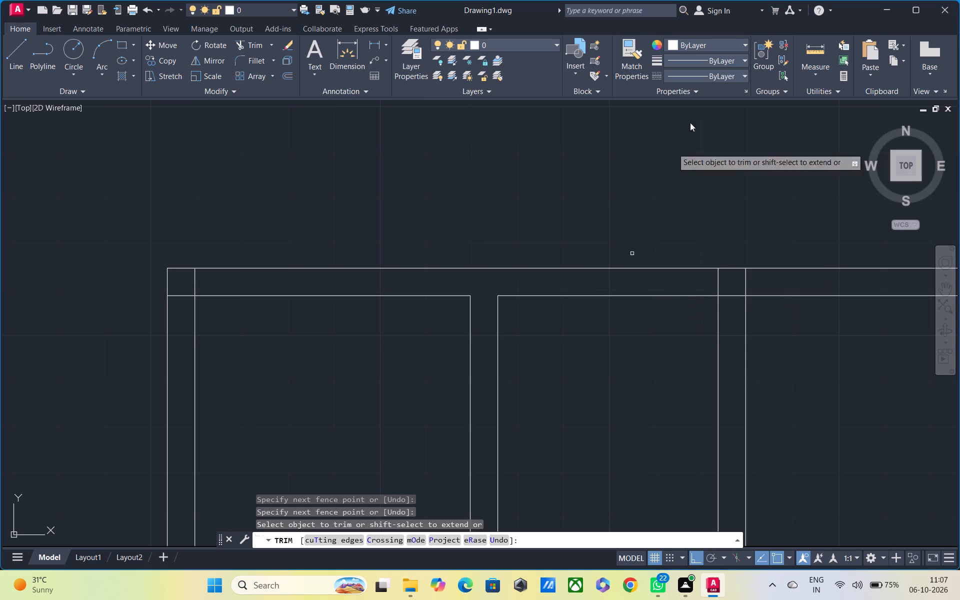
scroll(668, 213, "down", 1)
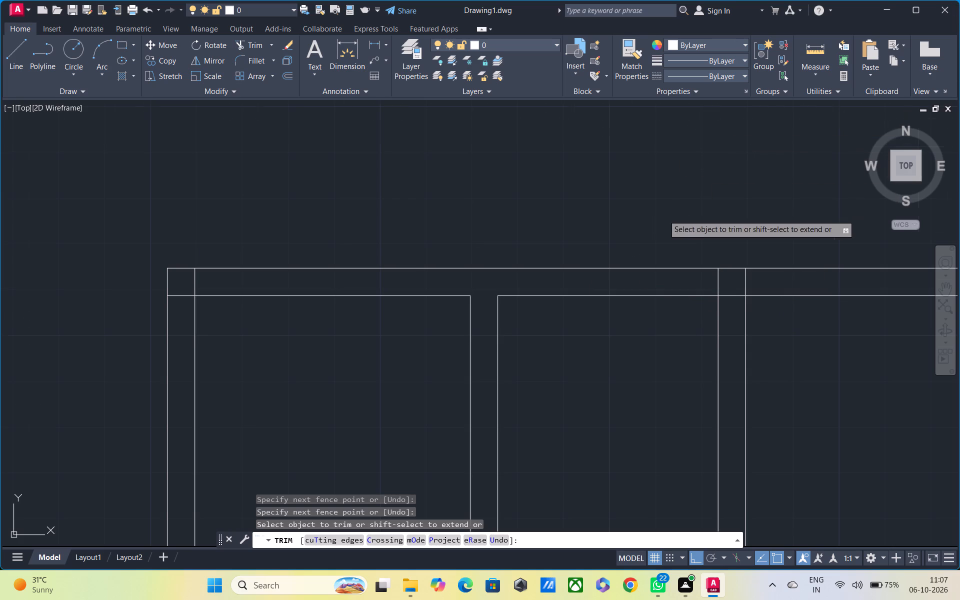
scroll(662, 216, "down", 1)
scroll(689, 239, "up", 3)
left_click_drag(729, 251, 626, 251)
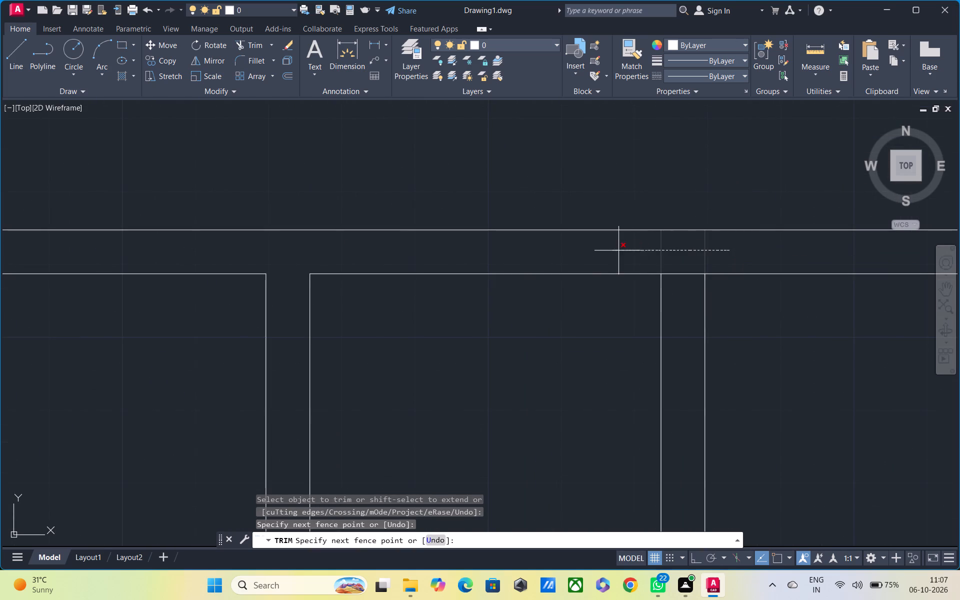
left_click_drag(626, 251, 695, 298)
Trim the overlapping inner wall lines at the outline's top-right corner.
scroll(689, 287, "down", 3)
middle_click_drag(705, 275, 270, 236)
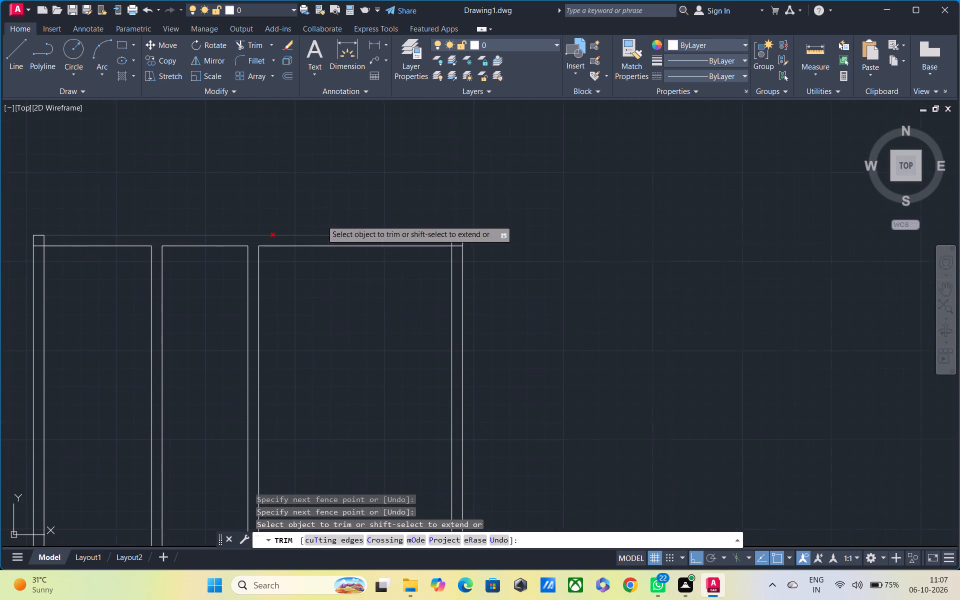
scroll(435, 252, "up", 4)
left_click_drag(488, 186, 563, 254)
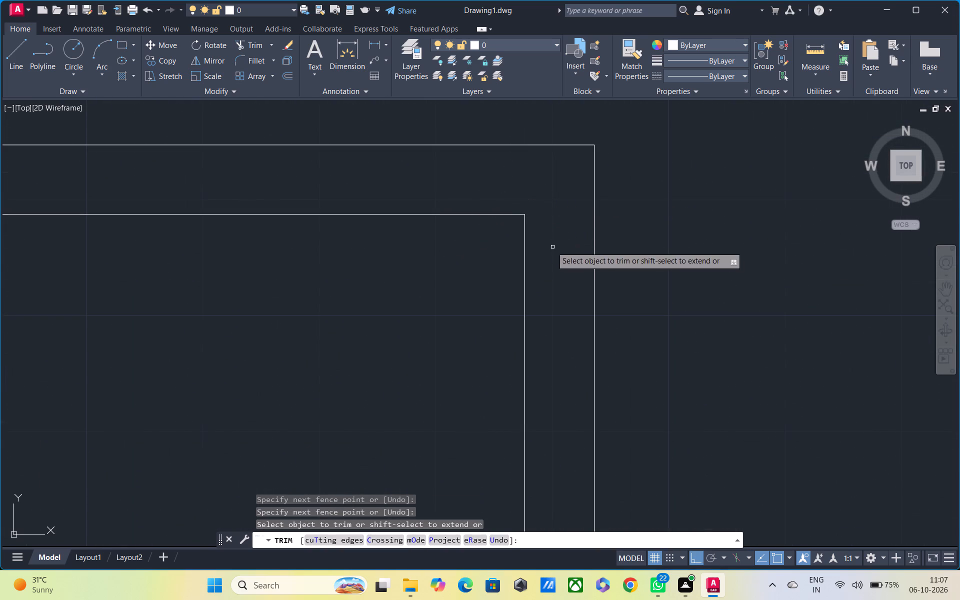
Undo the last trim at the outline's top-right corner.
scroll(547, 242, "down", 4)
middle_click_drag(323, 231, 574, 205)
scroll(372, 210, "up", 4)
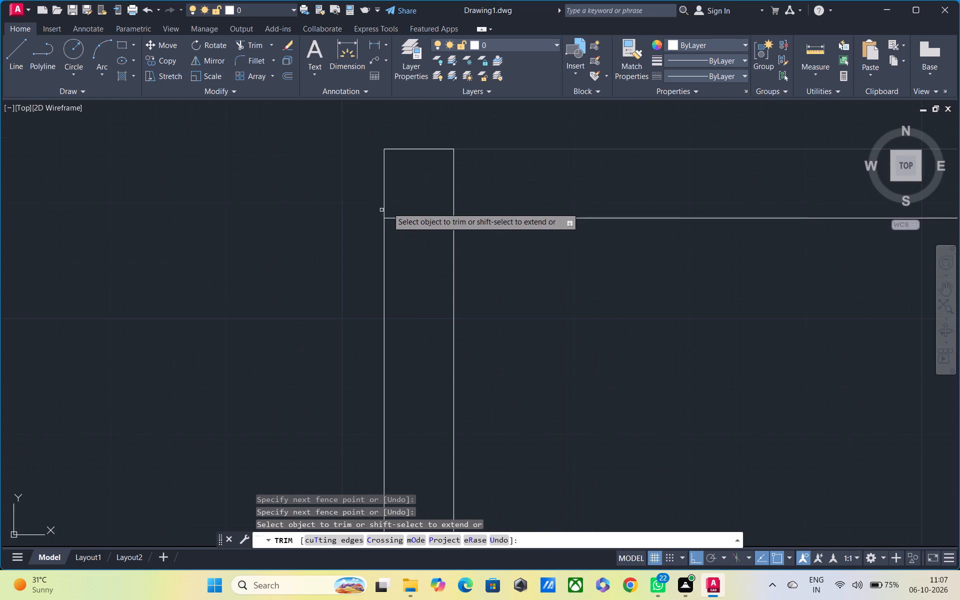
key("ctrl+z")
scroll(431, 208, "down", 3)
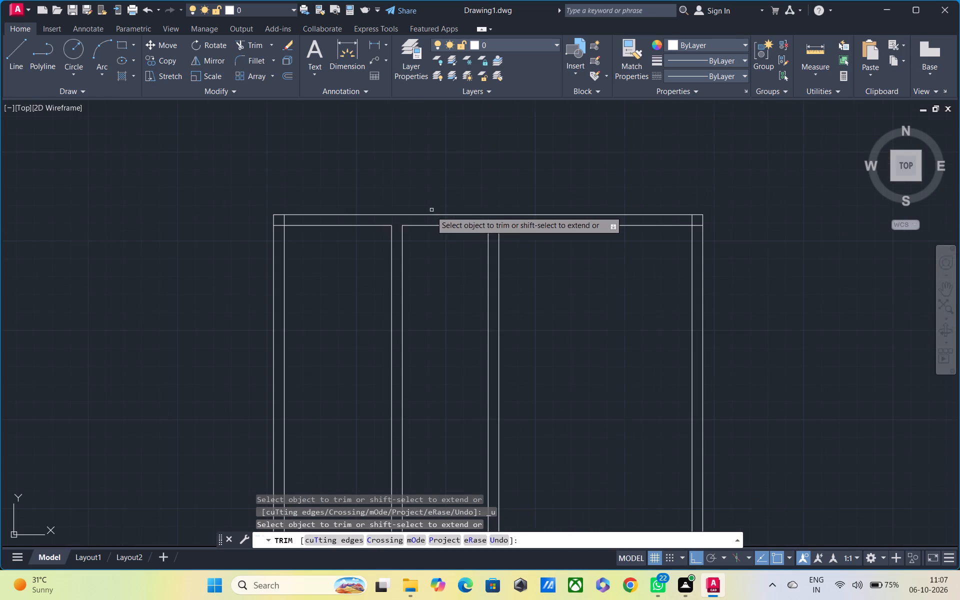
Trim the overlapping inner wall lines at the outline's top-right corner again.
scroll(701, 236, "up", 4)
left_click_drag(630, 138, 705, 208)
Trim the overlapping inner wall lines at the outline's top-left corner and end the Trim command.
scroll(665, 184, "down", 5)
scroll(432, 197, "up", 5)
middle_click_drag(353, 179, 422, 312)
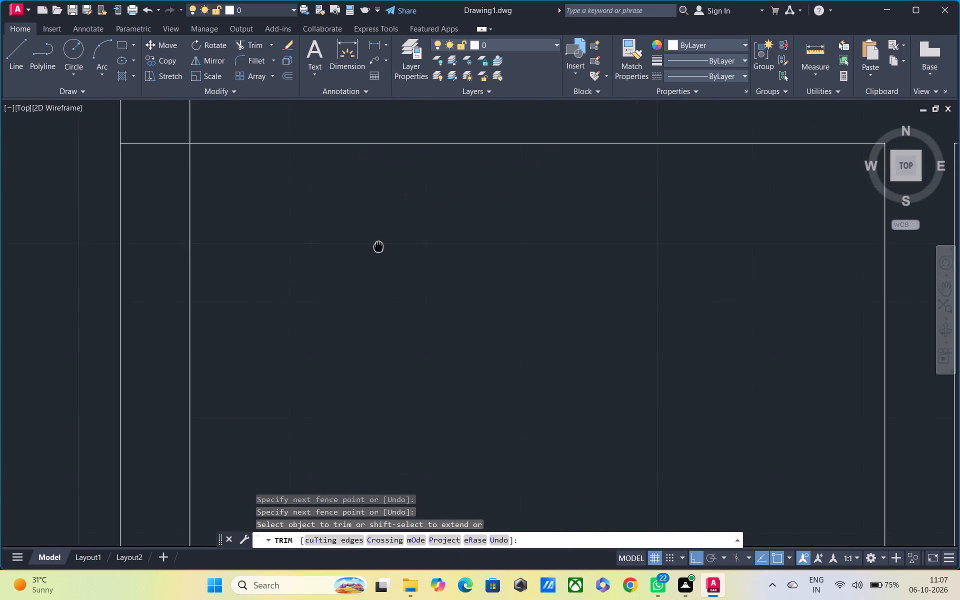
middle_click_drag(422, 312, 431, 325)
left_click_drag(281, 190, 230, 251)
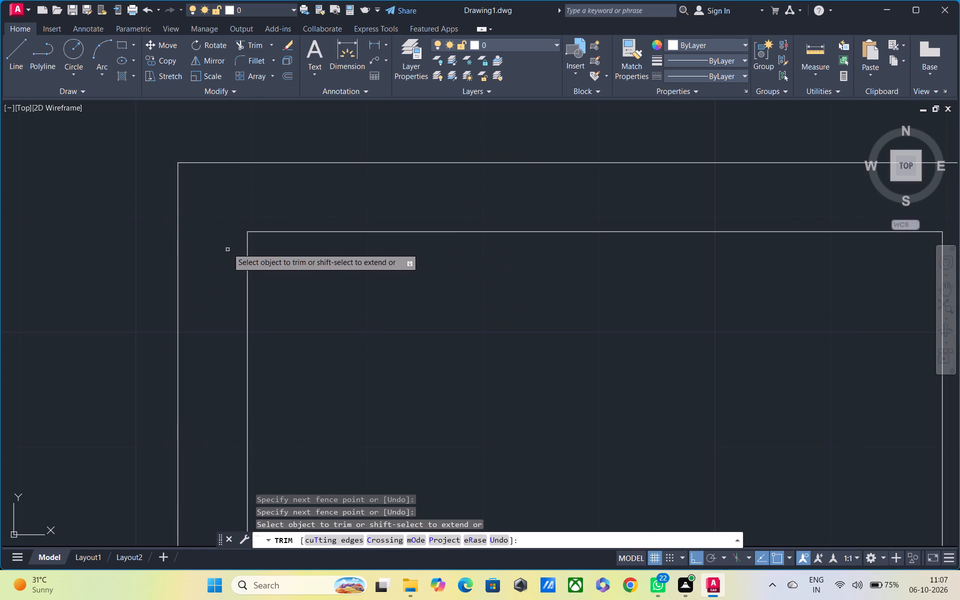
scroll(230, 245, "down", 4)
middle_click_drag(533, 314, 581, 263)
scroll(442, 254, "up", 1)
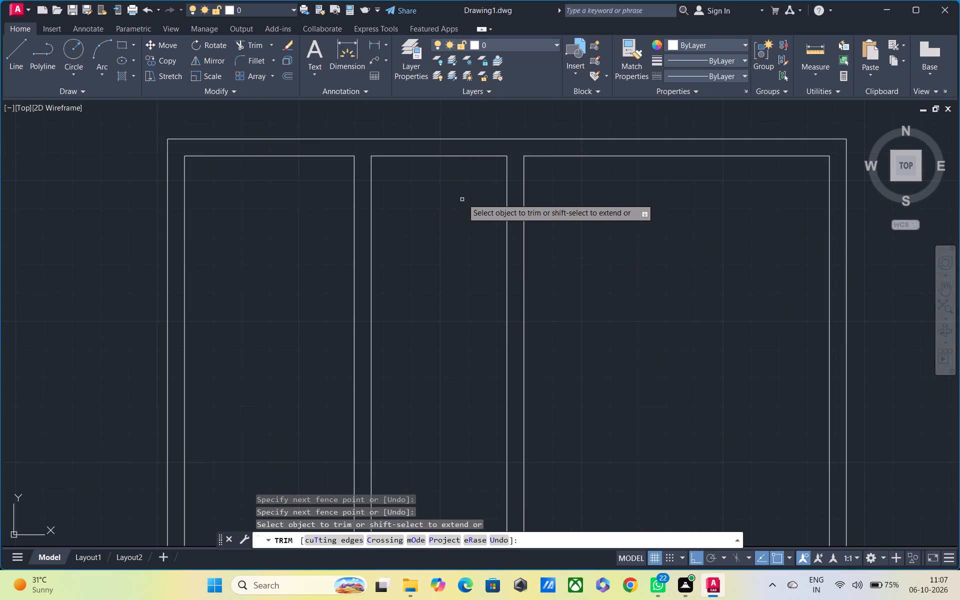
key("Escape")
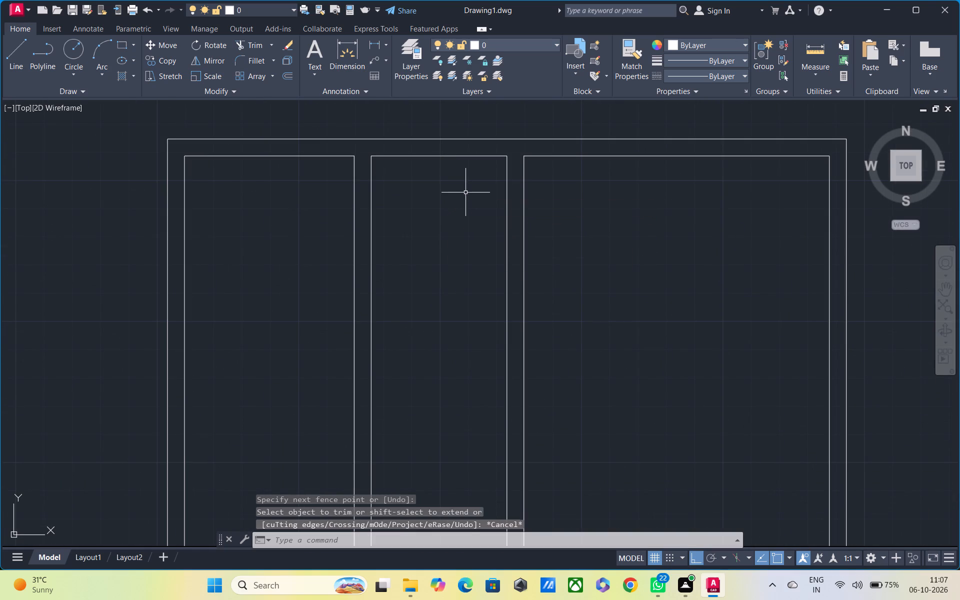
Offset the middle bay's top inner wall line 6' down, and offset that new line 6" further down to form a cross partition.
key("o")
key("space")
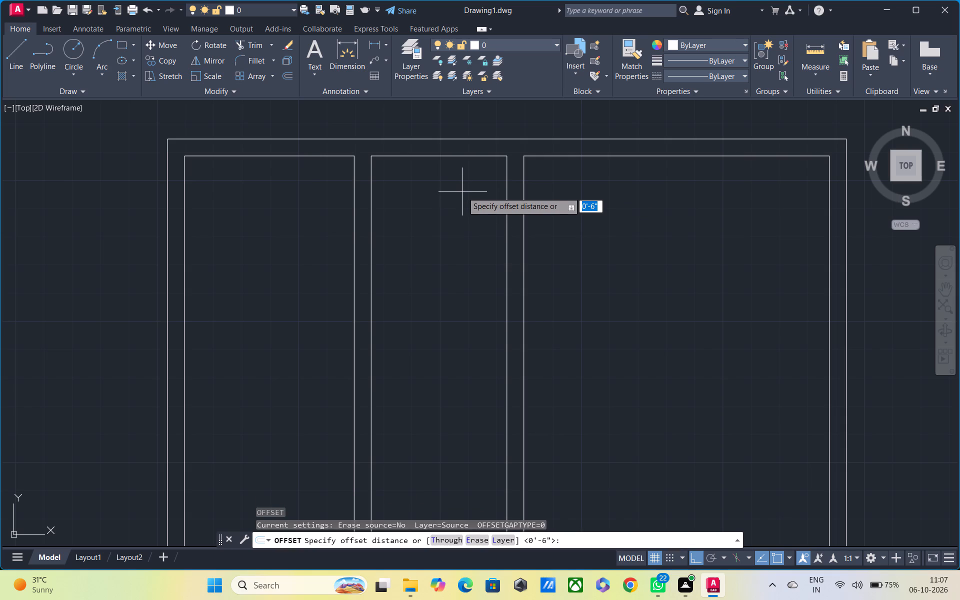
type("6'")
key("Return")
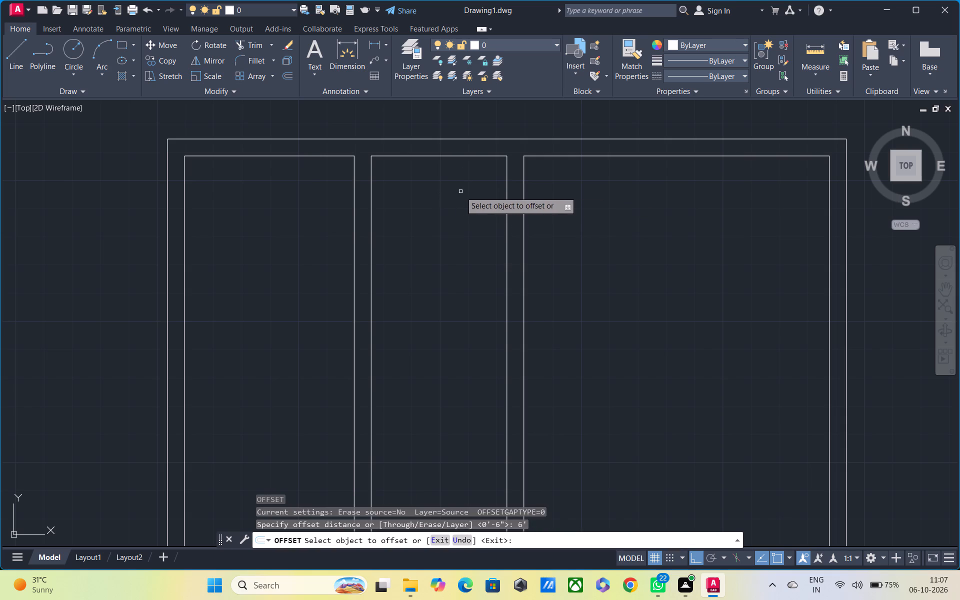
left_click(454, 156)
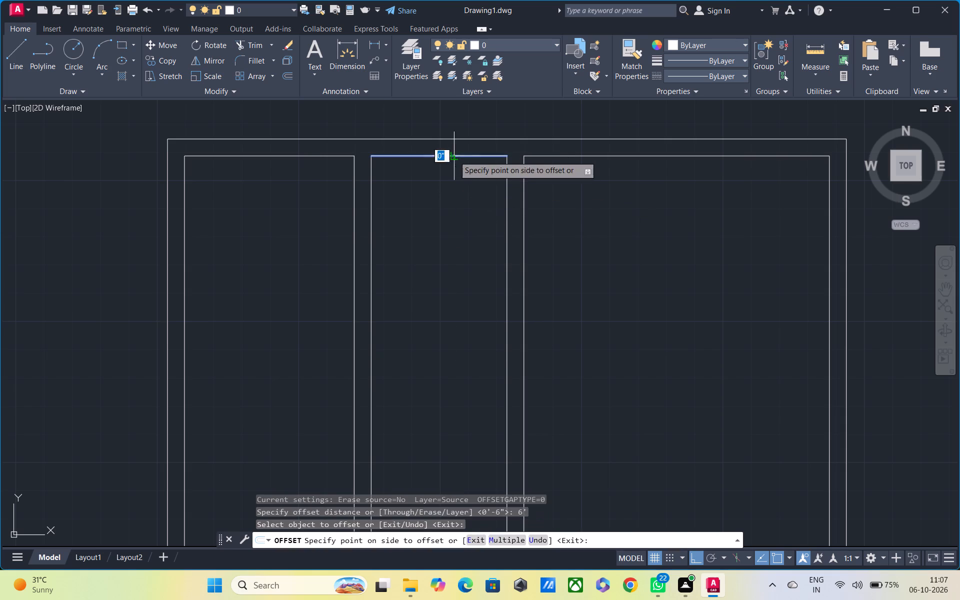
left_click(454, 219)
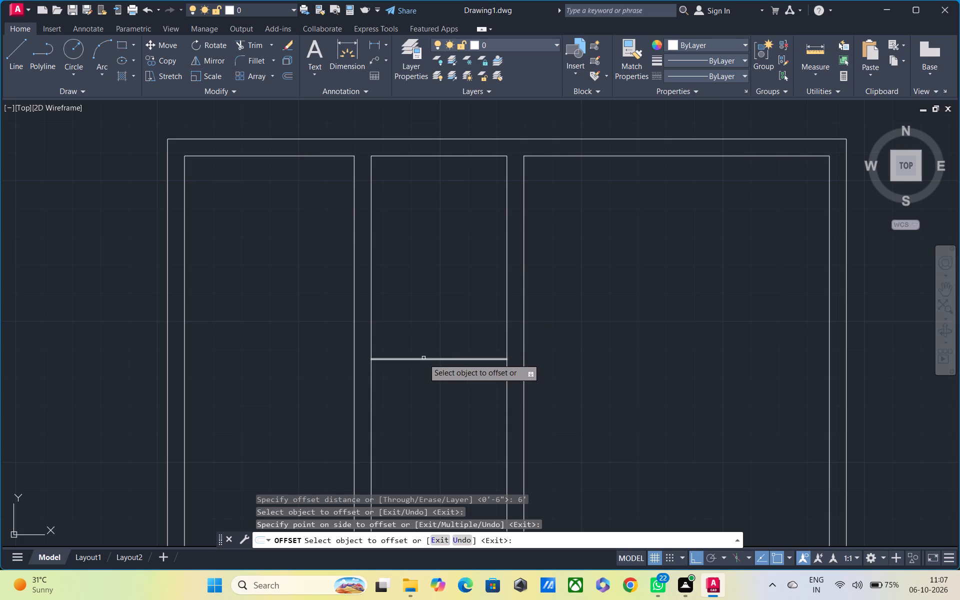
left_click(423, 360)
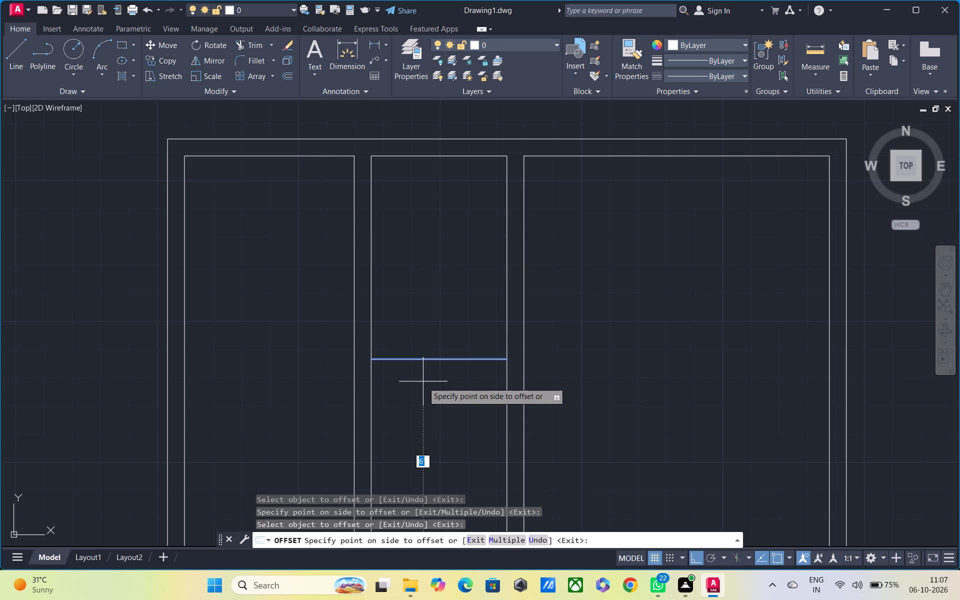
type("6\"")
key("Return")
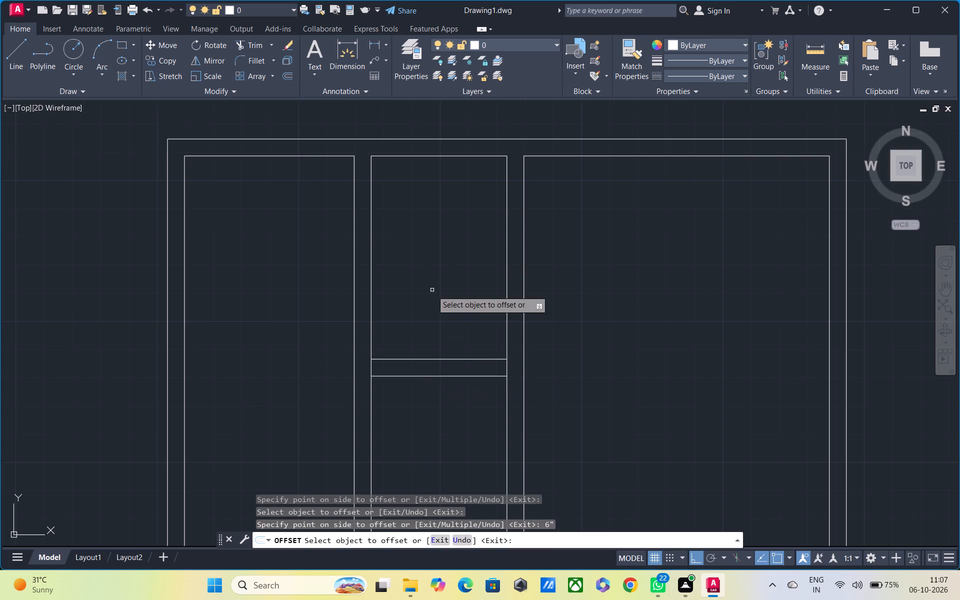
Offset the left bay's top inner wall line 8'2" down, and offset that new line 6" further down to form a cross partition.
scroll(432, 290, "down", 1)
middle_click_drag(432, 290, 468, 226)
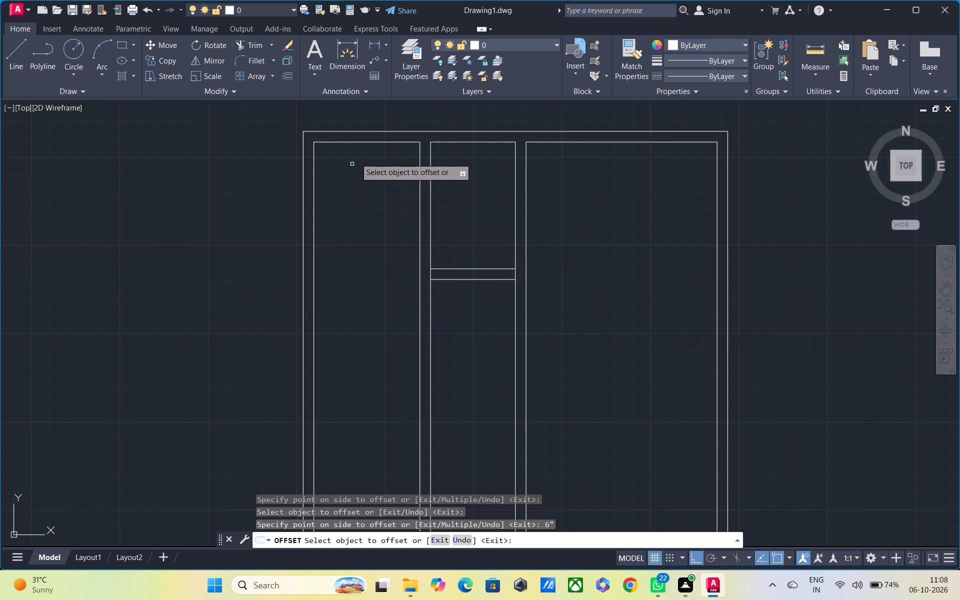
left_click(363, 142)
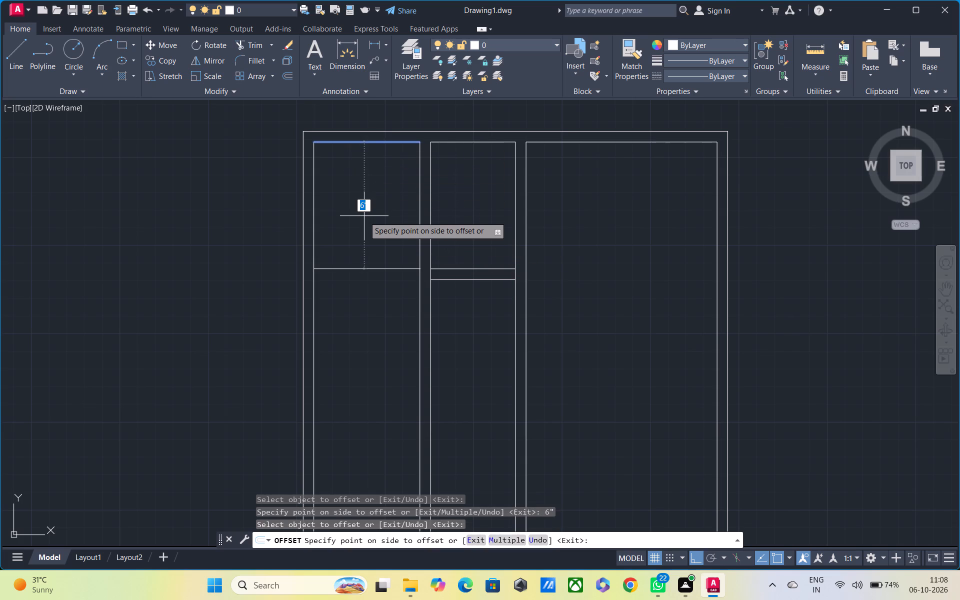
key("8")
key("apostrophe")
key("2")
key("shift+quotedbl")
key("Return")
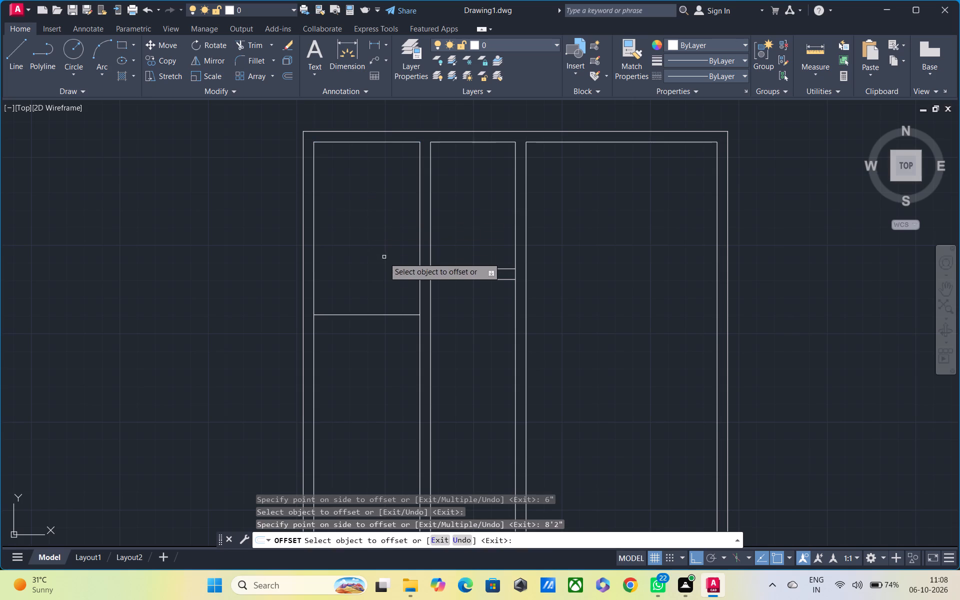
left_click(360, 314)
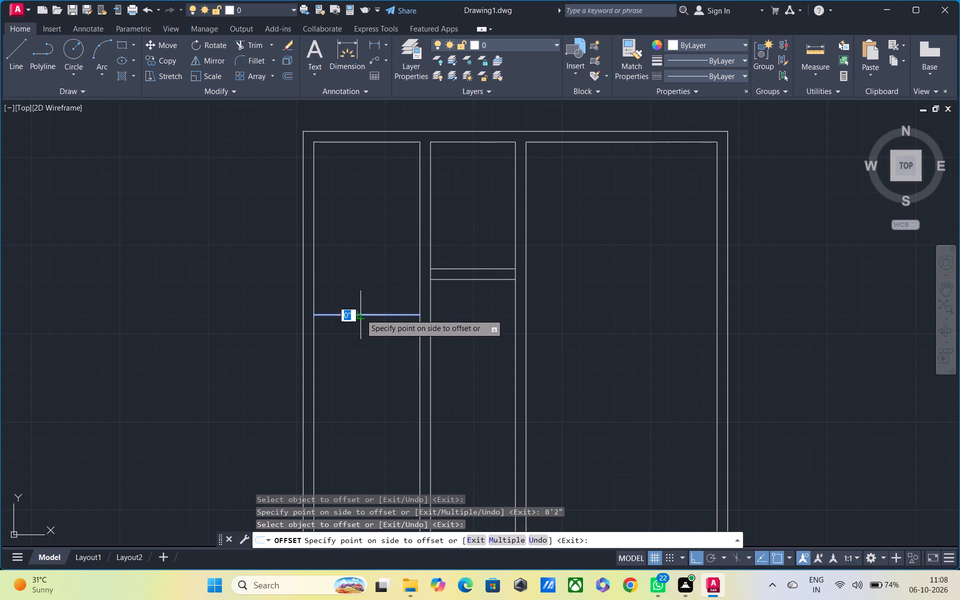
type("6\"")
key("Return")
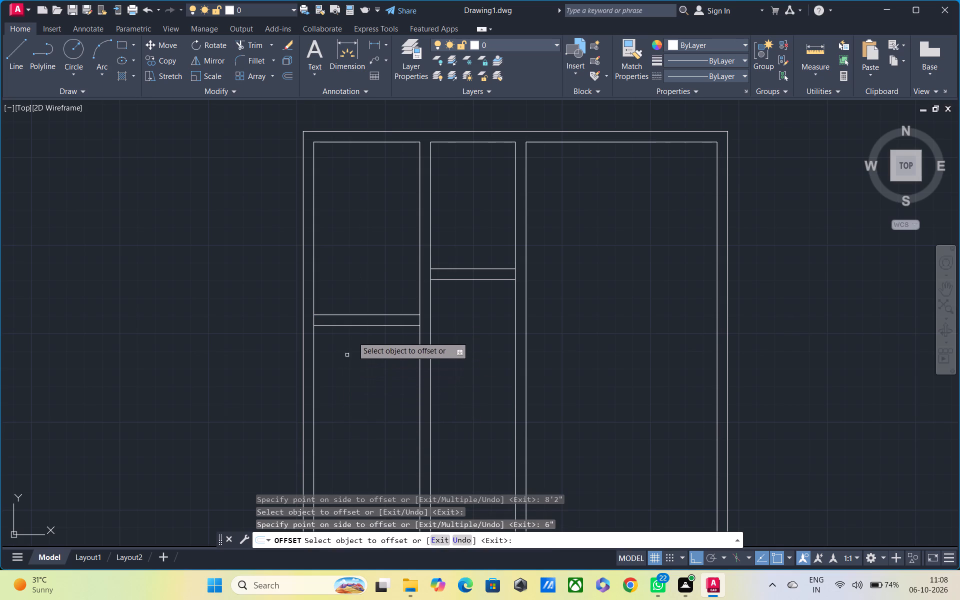
Offset the outline's bottom line 6" upward to form the bottom wall.
scroll(350, 363, "down", 1)
middle_click_drag(343, 377, 360, 323)
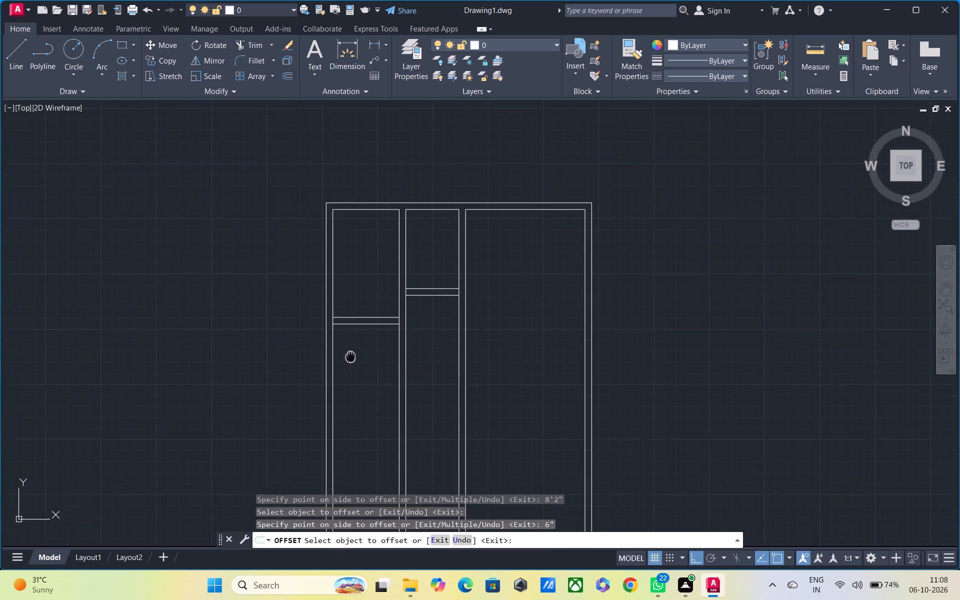
middle_click_drag(360, 323, 373, 283)
middle_click_drag(367, 316, 379, 285)
middle_click_drag(367, 360, 376, 345)
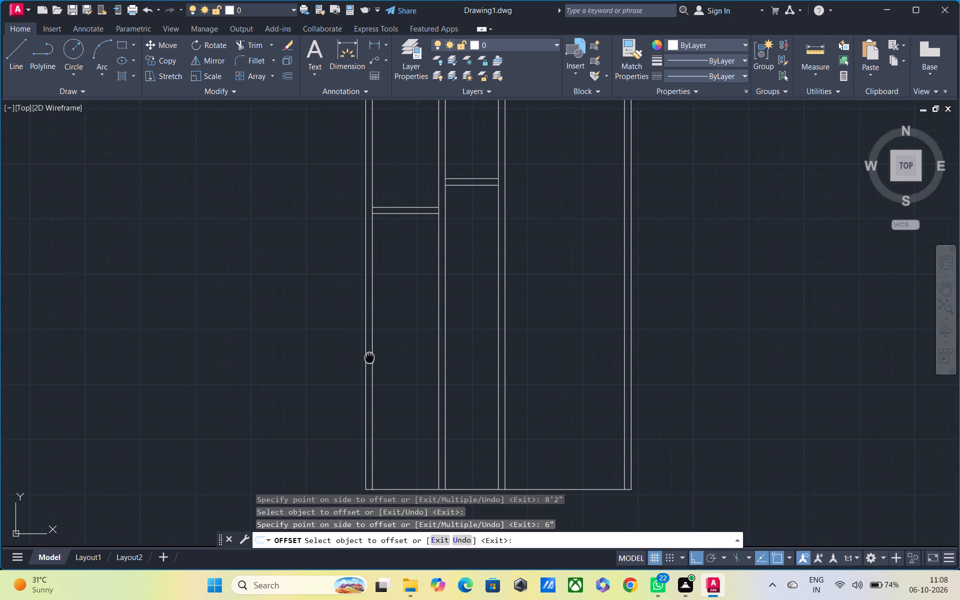
middle_click_drag(376, 345, 379, 325)
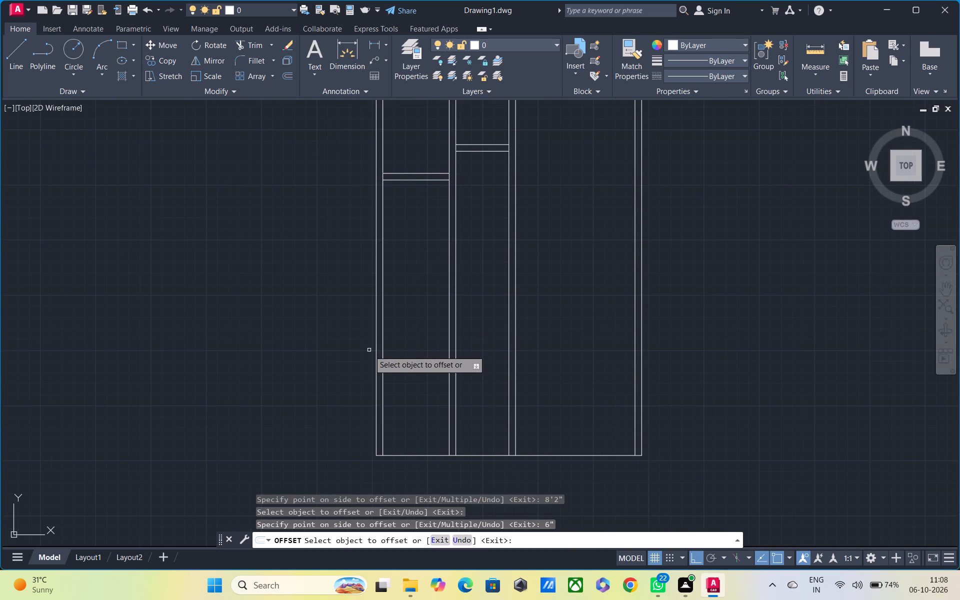
left_click(396, 456)
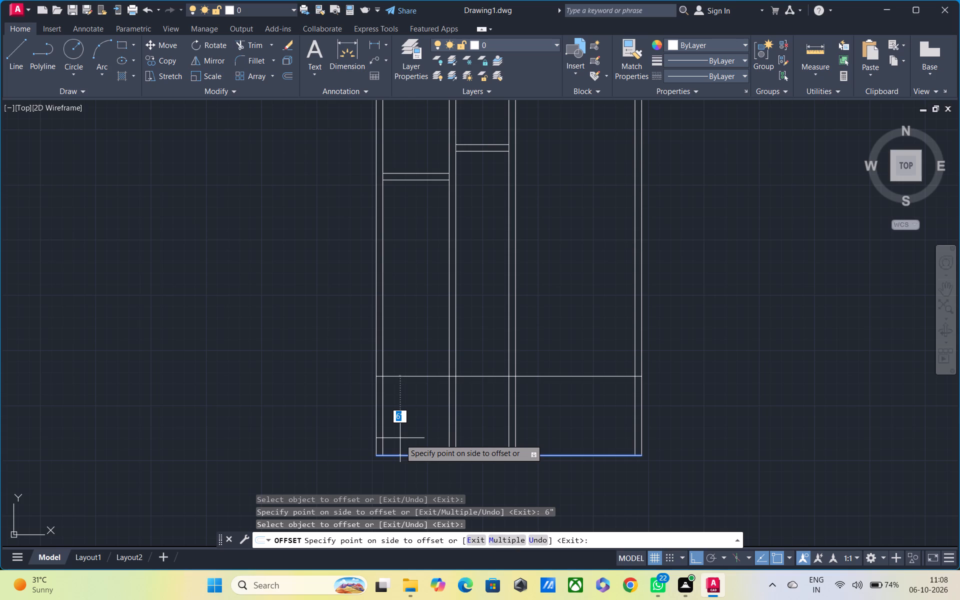
type("6\"")
key("Return")
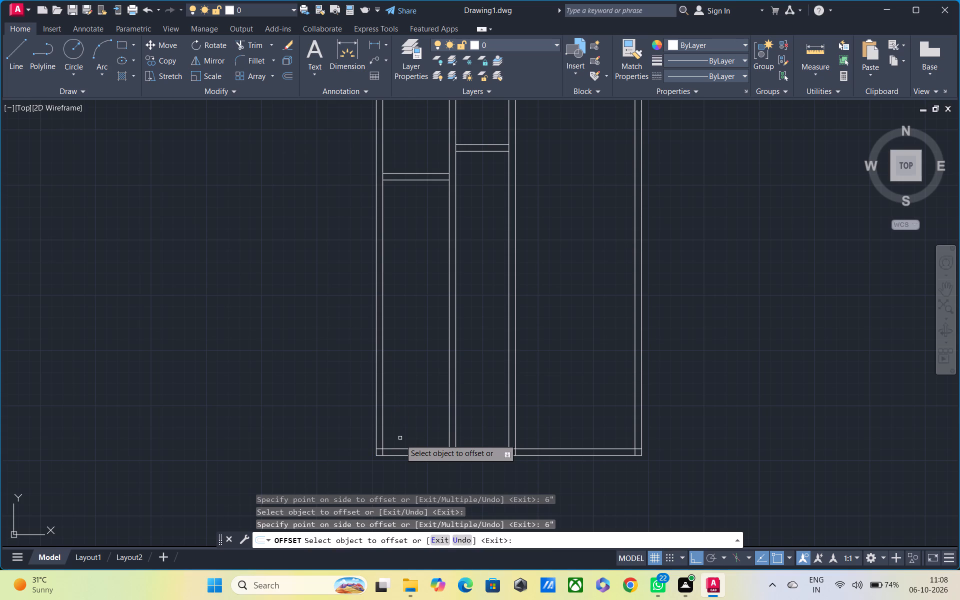
Offset the bottom wall's inner line 11'1" up, and offset that new line 6" further up to form a full-width cross wall.
left_click(400, 451)
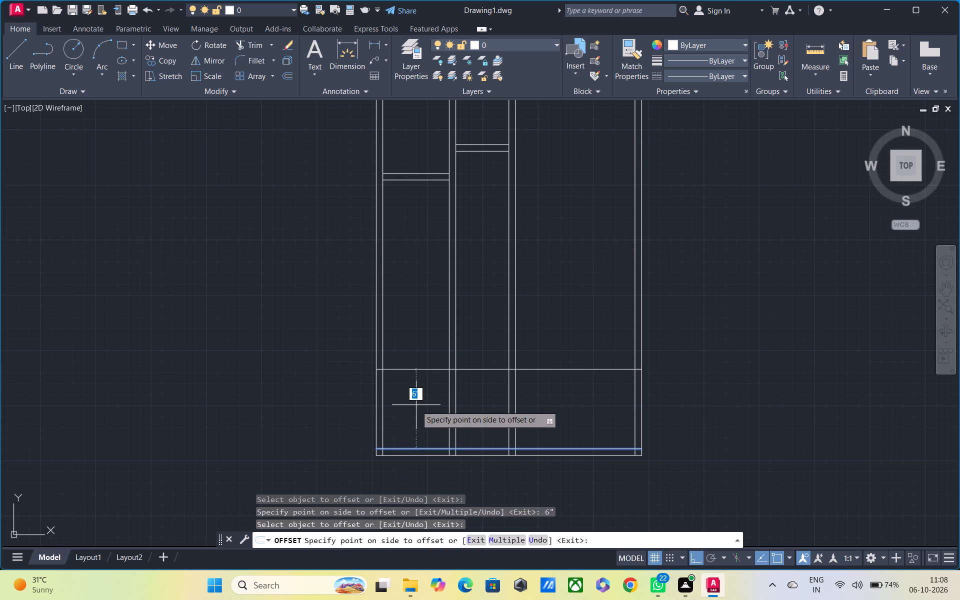
type("11'")
key("1")
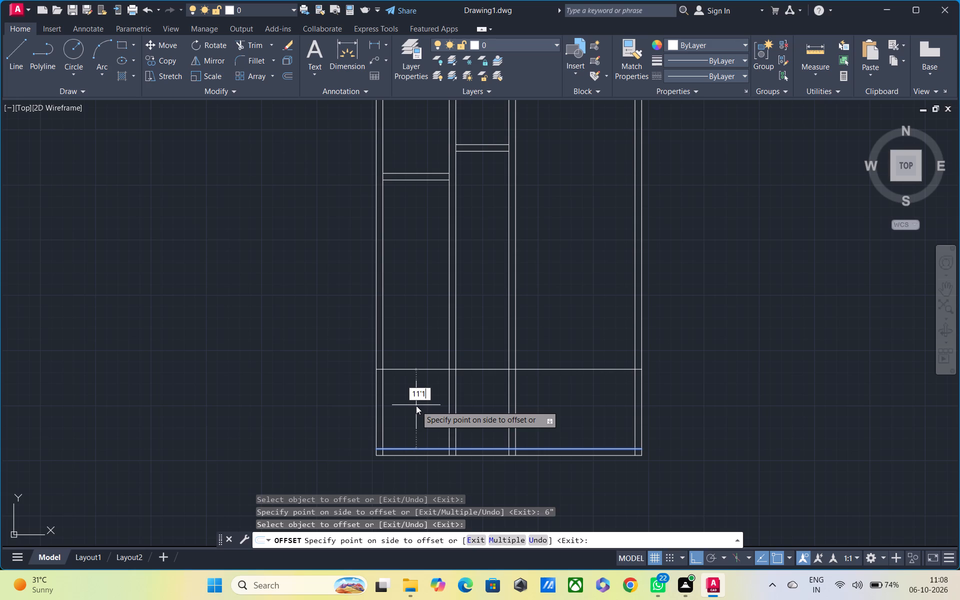
key("shift+quotedbl")
key("Return")
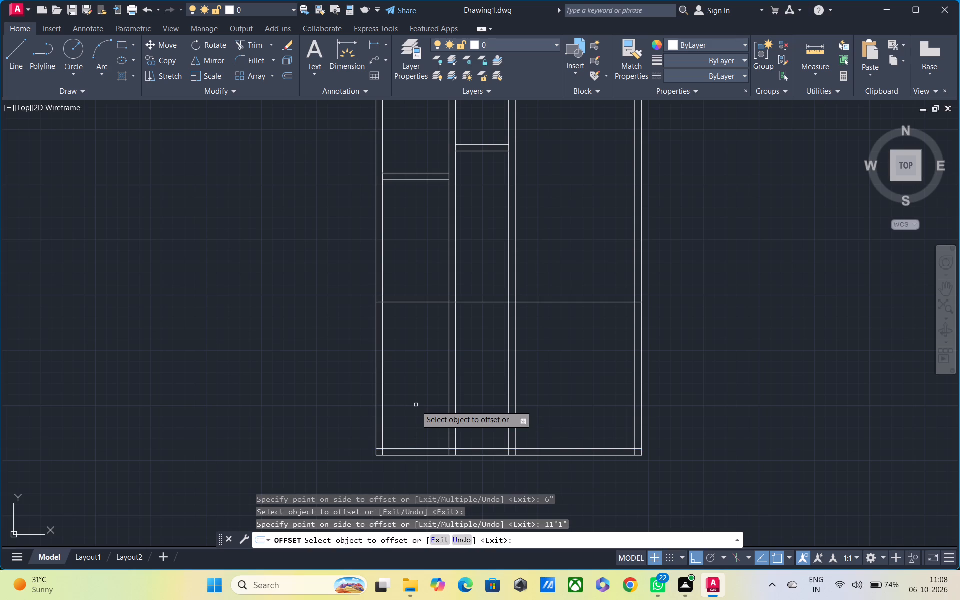
left_click(484, 303)
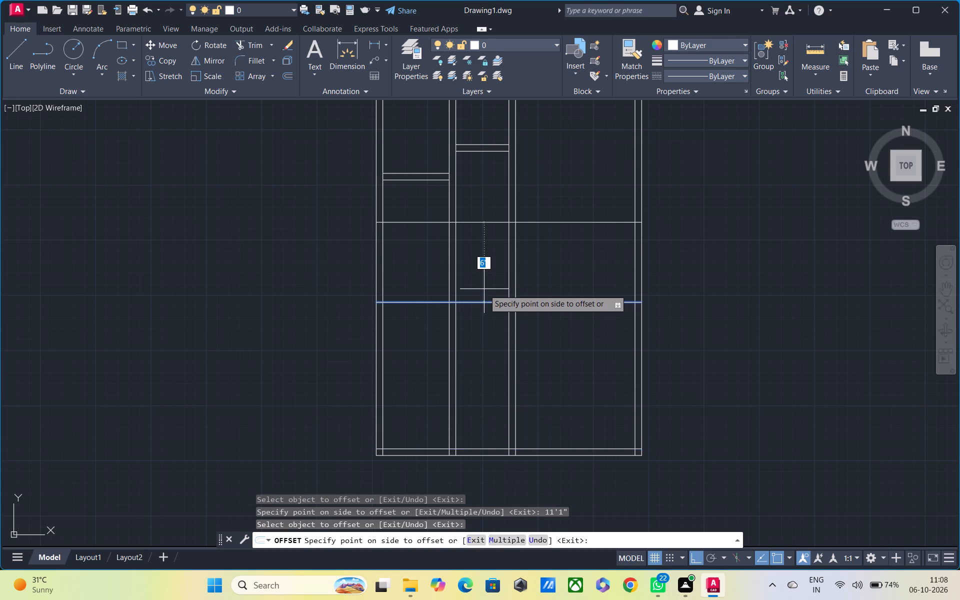
type("6\"")
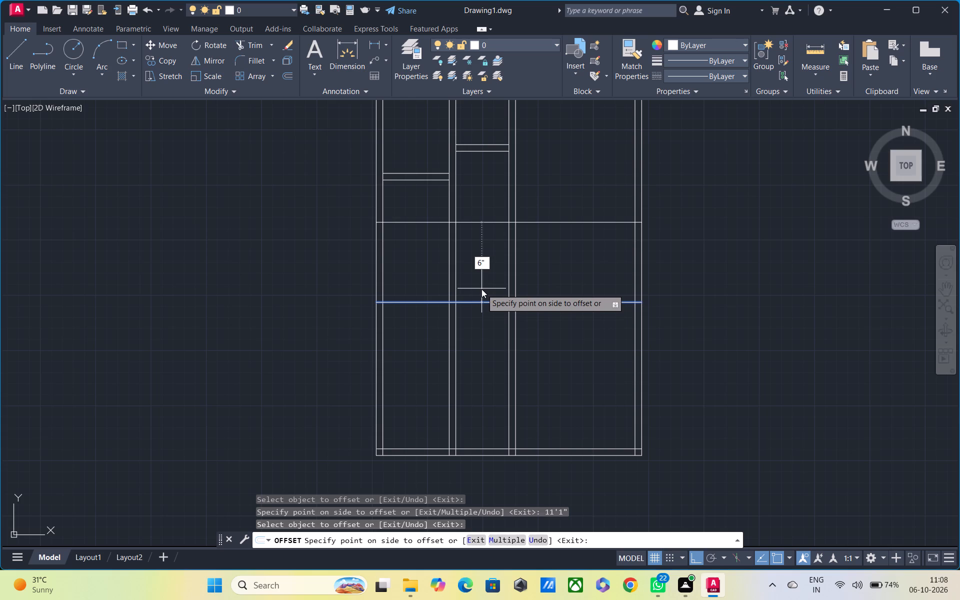
key("Return")
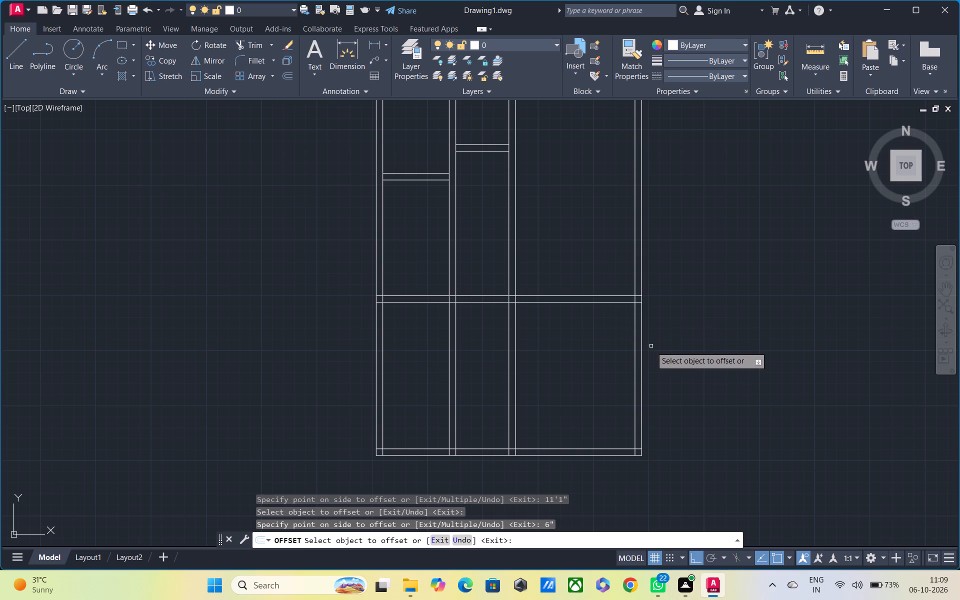
Offset the bottom wall's inner line 6' up, and offset that new line 6" further up to form a lower cross wall.
left_click(599, 448)
type("6'")
key("Return")
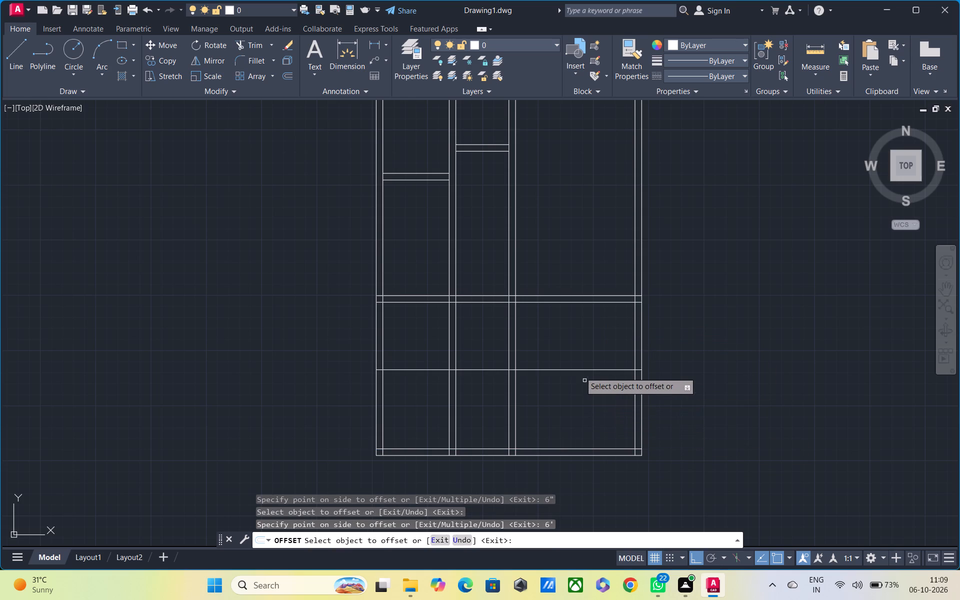
left_click(579, 370)
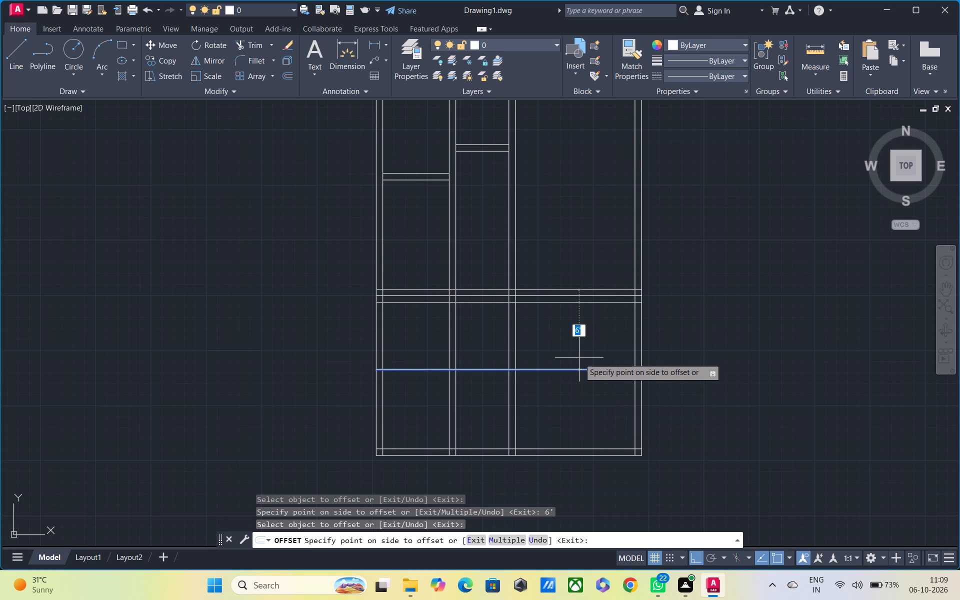
type("6\"")
key("Return")
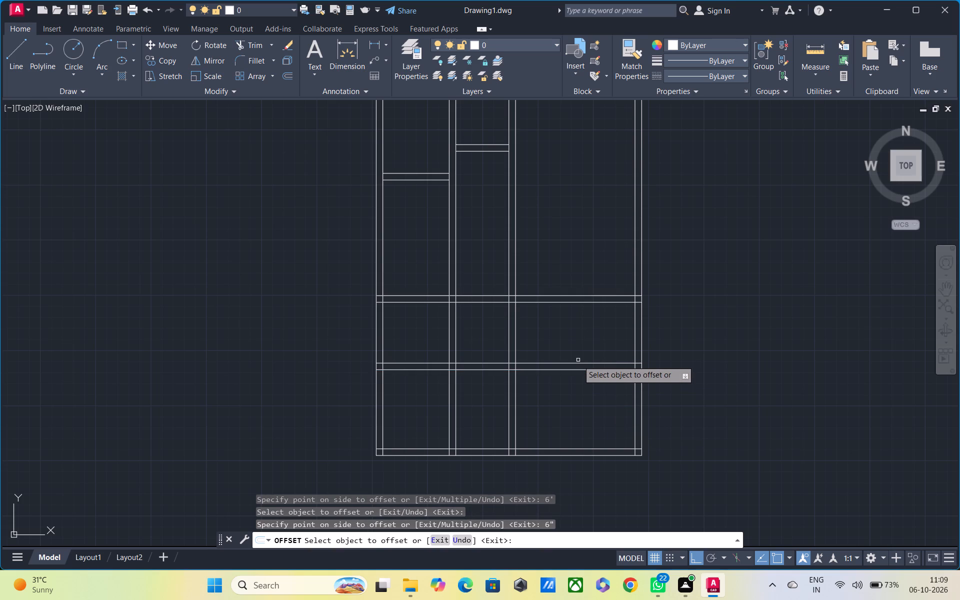
Offset the lower cross wall's upper line 12'4" up, and offset that new line 6" further up to form an upper cross wall.
left_click(575, 363)
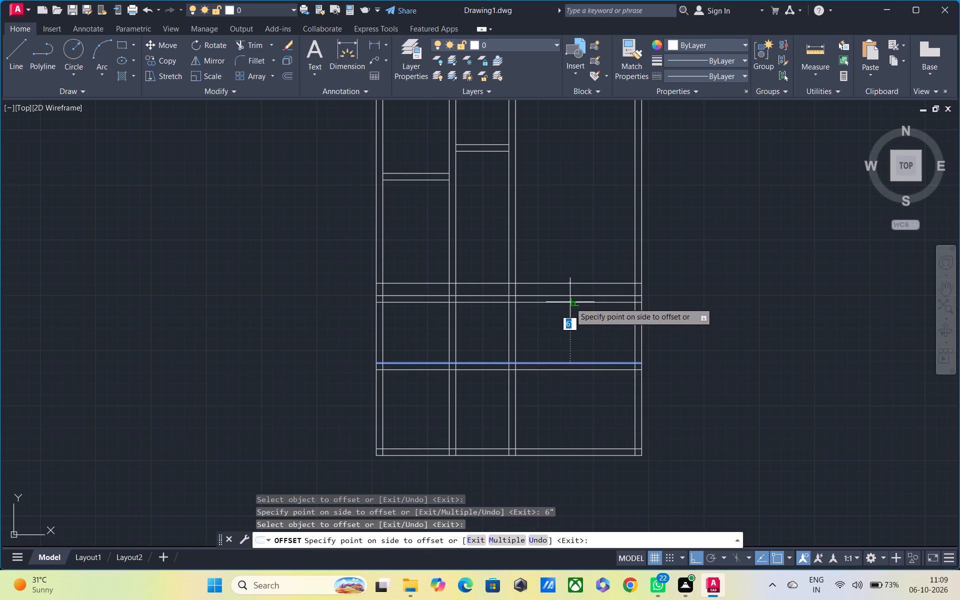
type("12'4\"")
key("Return")
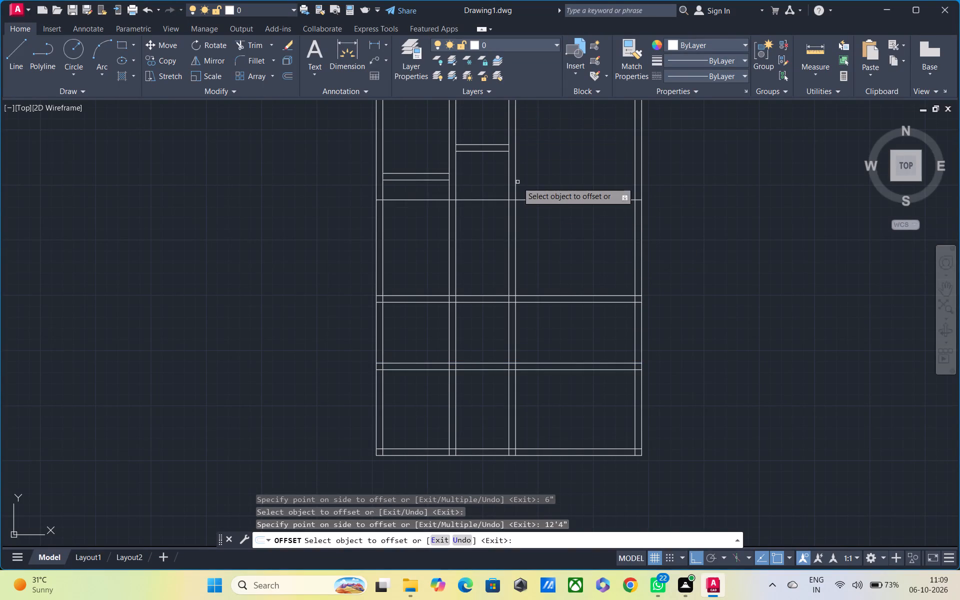
left_click(540, 201)
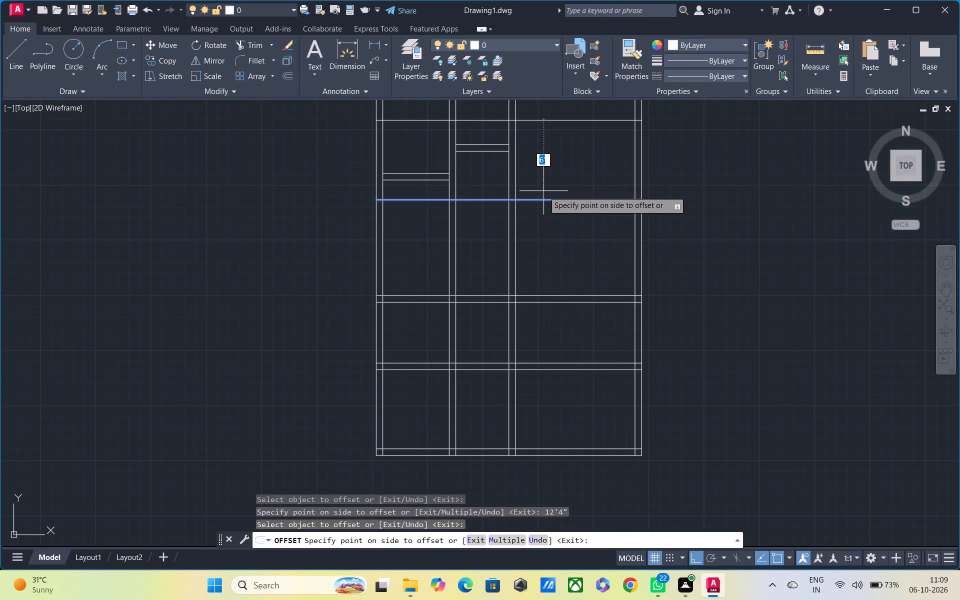
type("6\"")
key("Return")
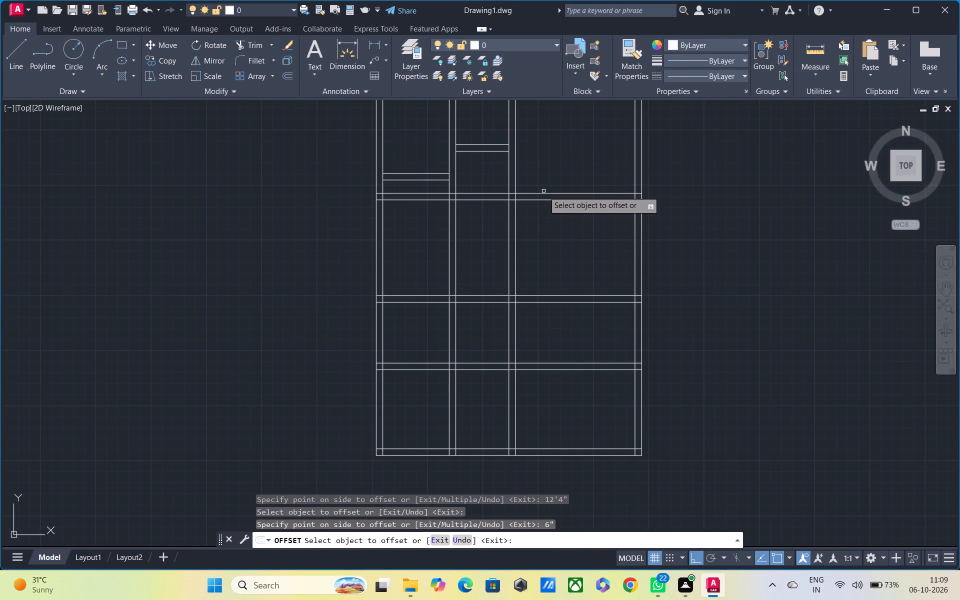
Trim the lowest cross wall's two lines out of the left bay and from between the right partition's lines.
type("tr")
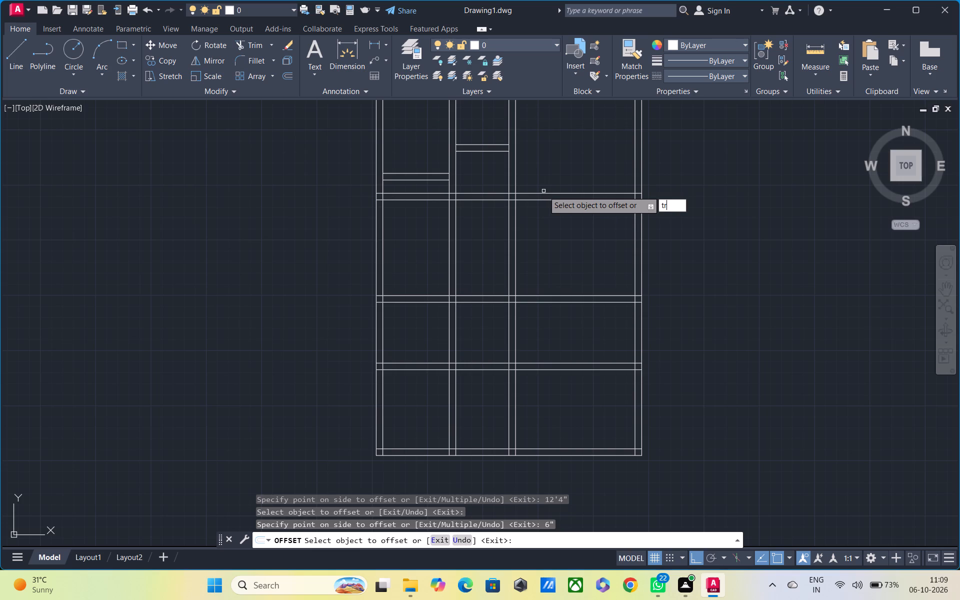
key("space")
key("space")
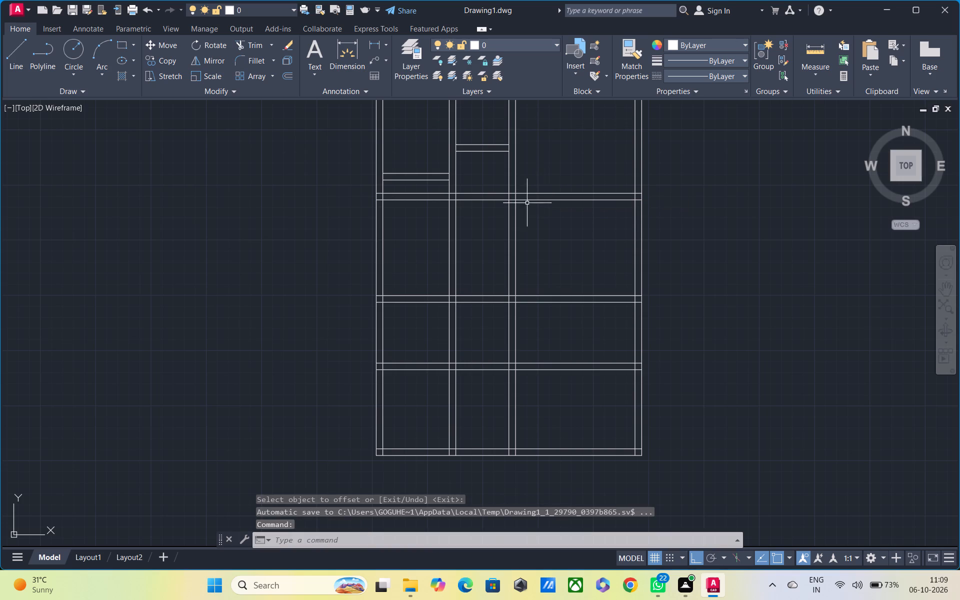
middle_click_drag(541, 240, 639, 318)
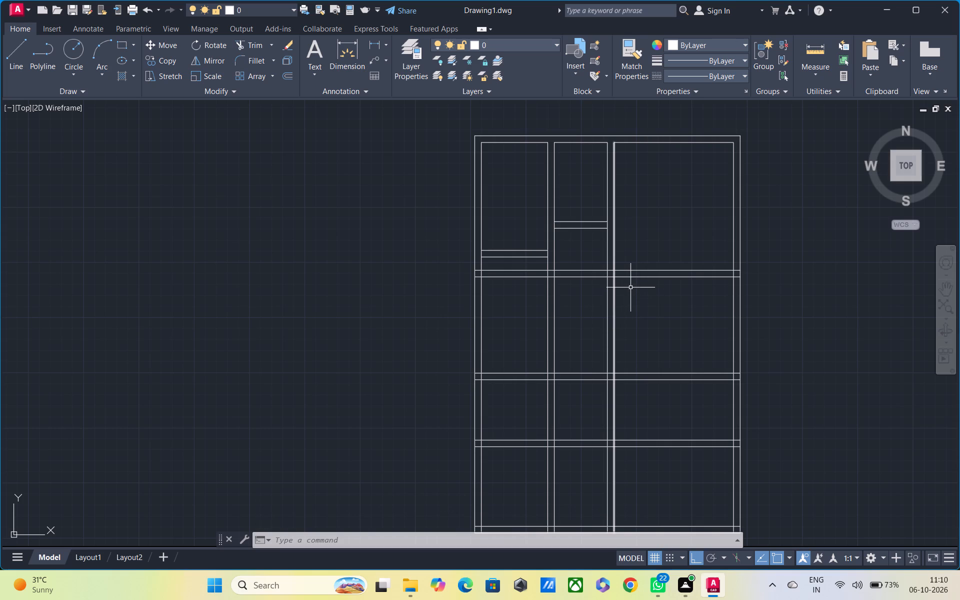
type("tr")
key("space")
key("space")
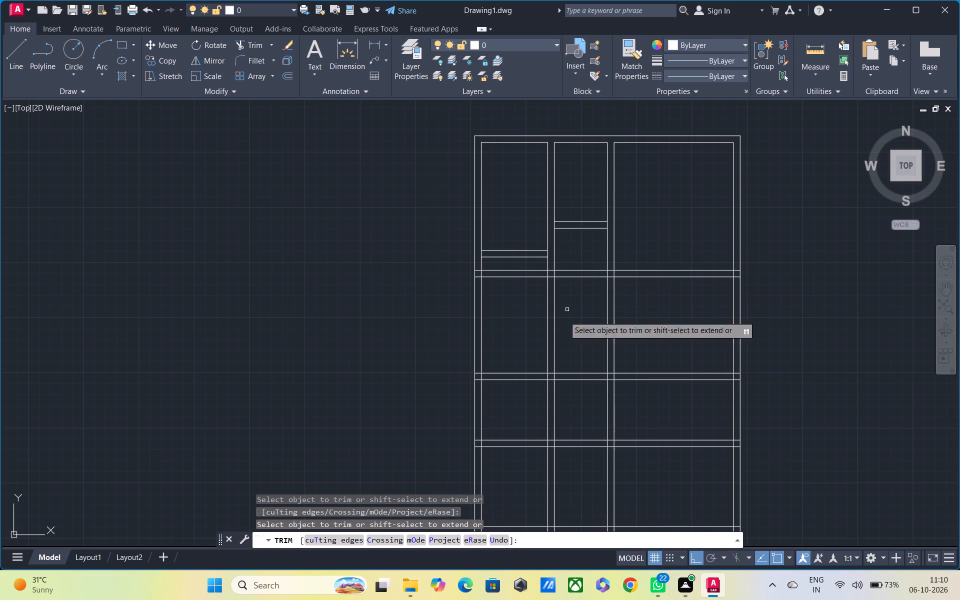
middle_click_drag(550, 397, 582, 333)
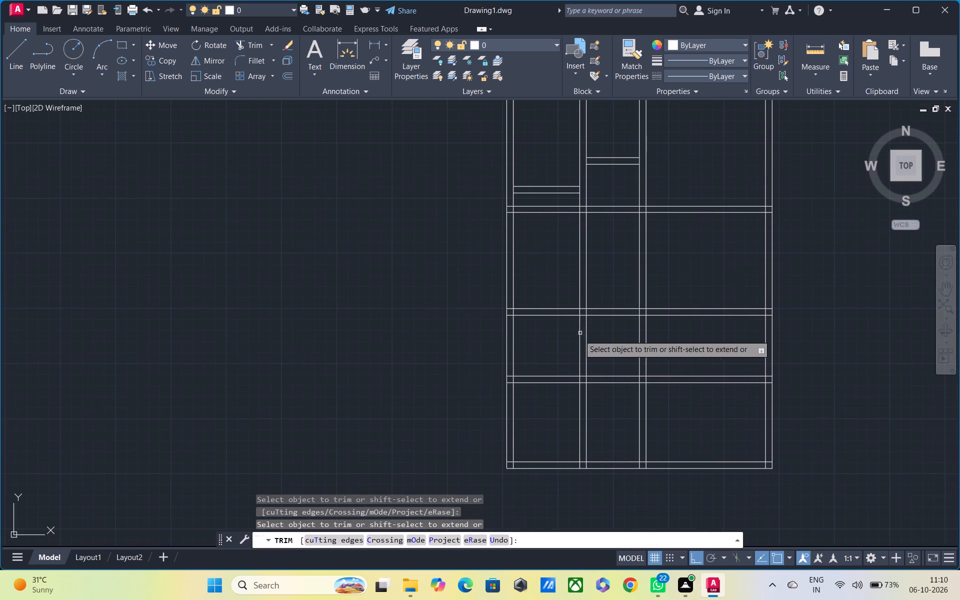
left_click_drag(545, 365, 540, 398)
scroll(605, 373, "up", 1)
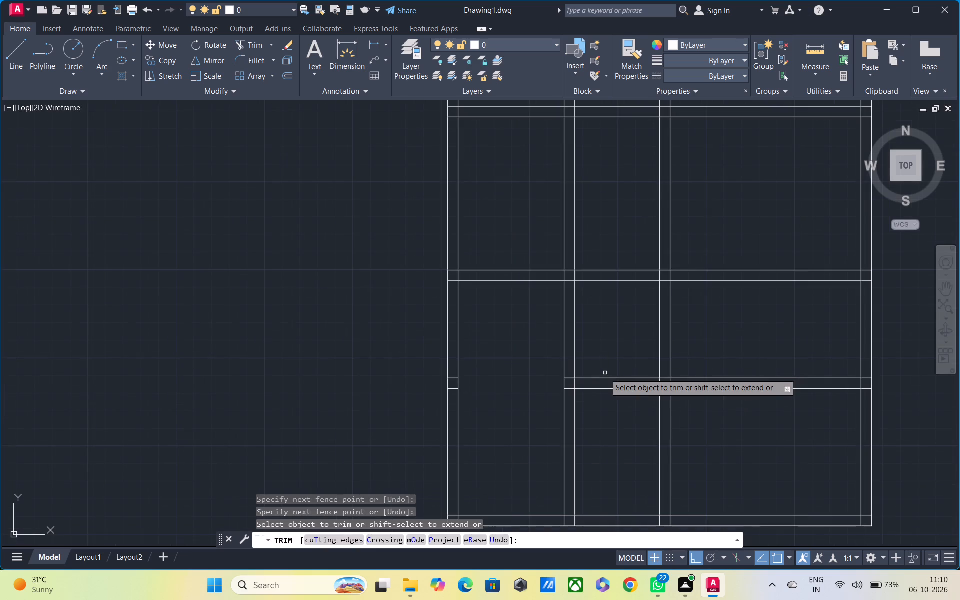
scroll(661, 383, "up", 5)
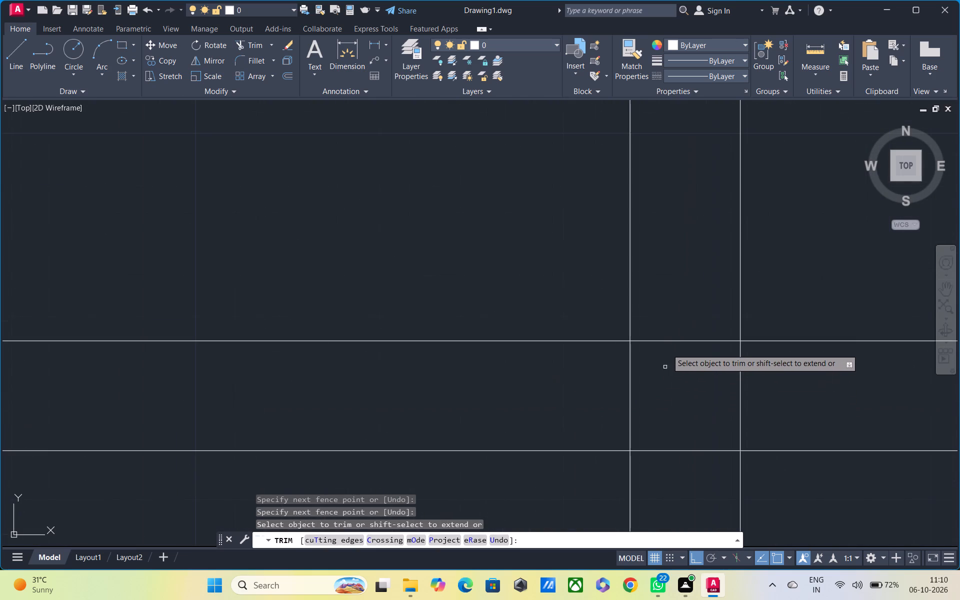
scroll(671, 330, "down", 2)
middle_click_drag(670, 334, 663, 269)
scroll(672, 262, "up", 1)
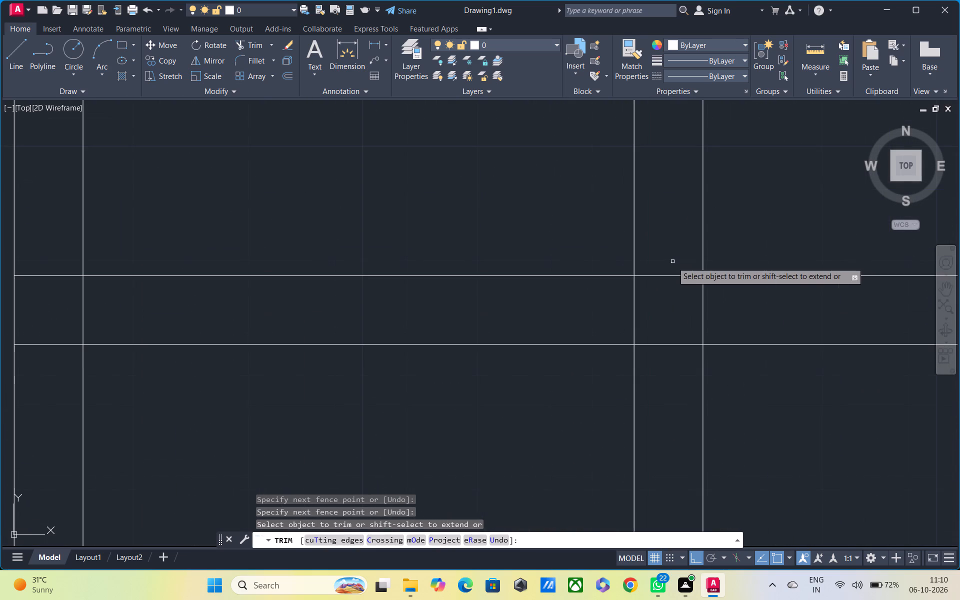
left_click_drag(672, 262, 670, 404)
scroll(667, 372, "down", 3)
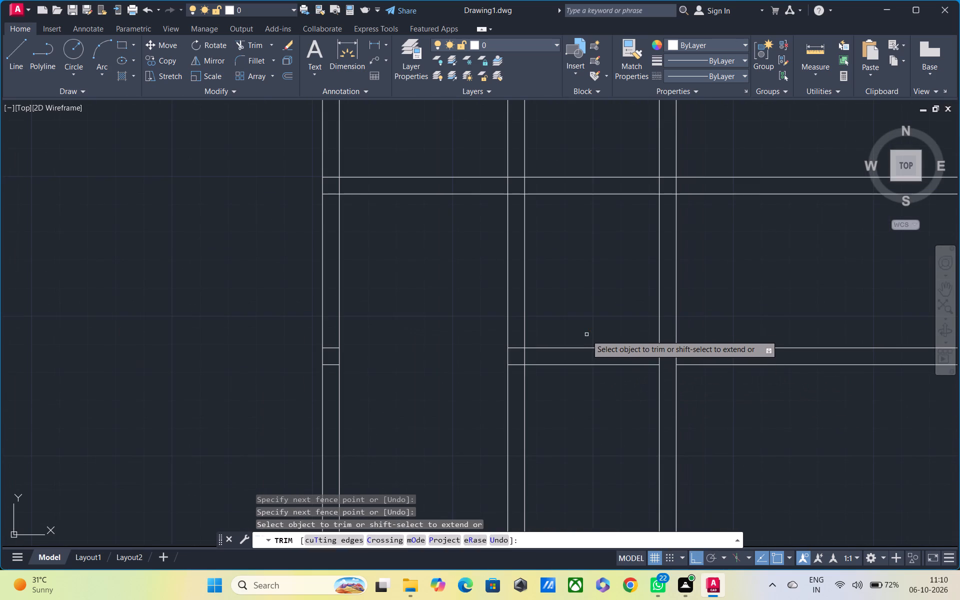
key("Escape")
Erase the lowest cross wall's two remaining line pieces in the middle bay.
left_click_drag(589, 322, 593, 407)
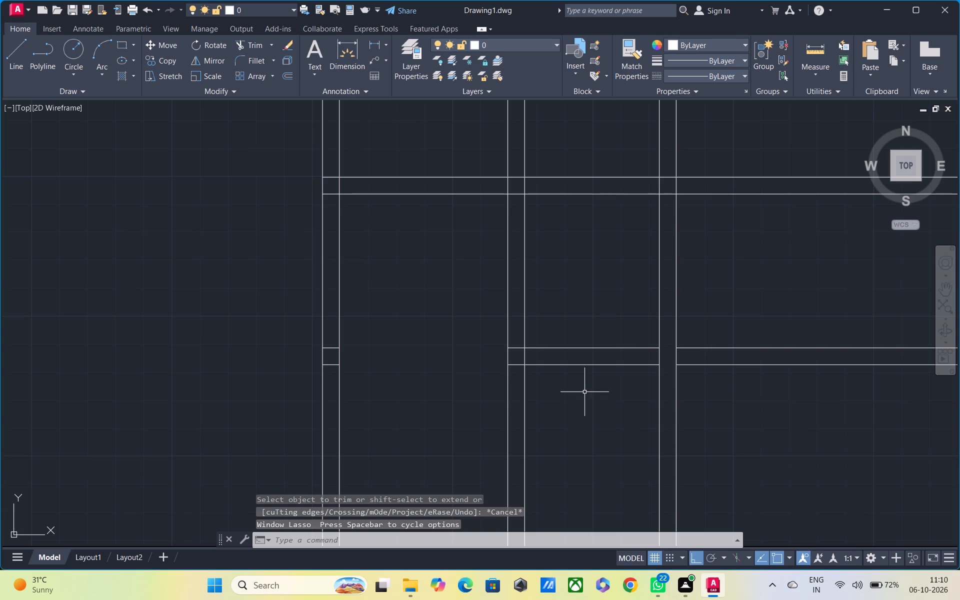
left_click_drag(585, 385, 593, 318)
left_click_drag(586, 328, 591, 404)
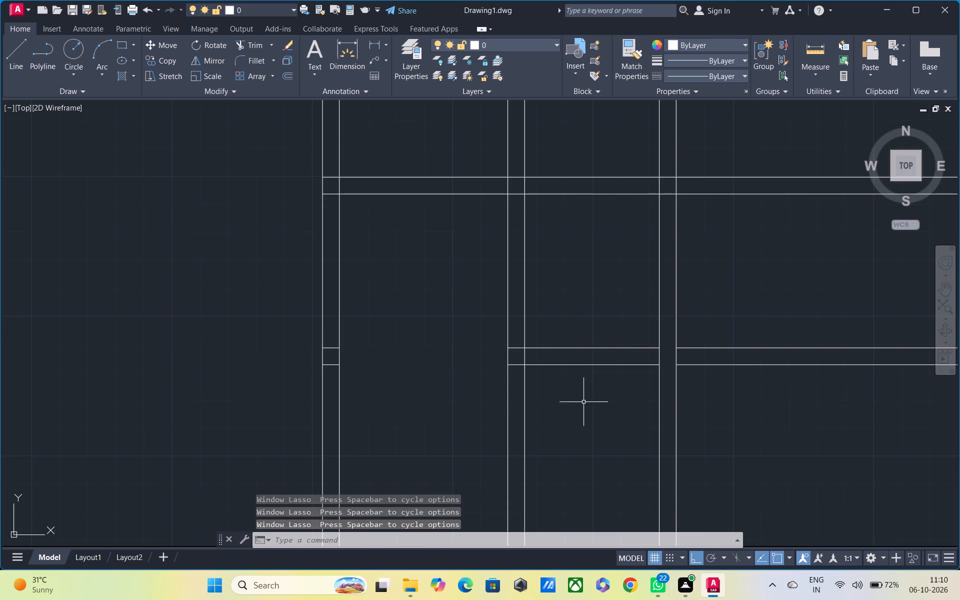
left_click_drag(584, 376, 590, 329)
left_click(572, 345)
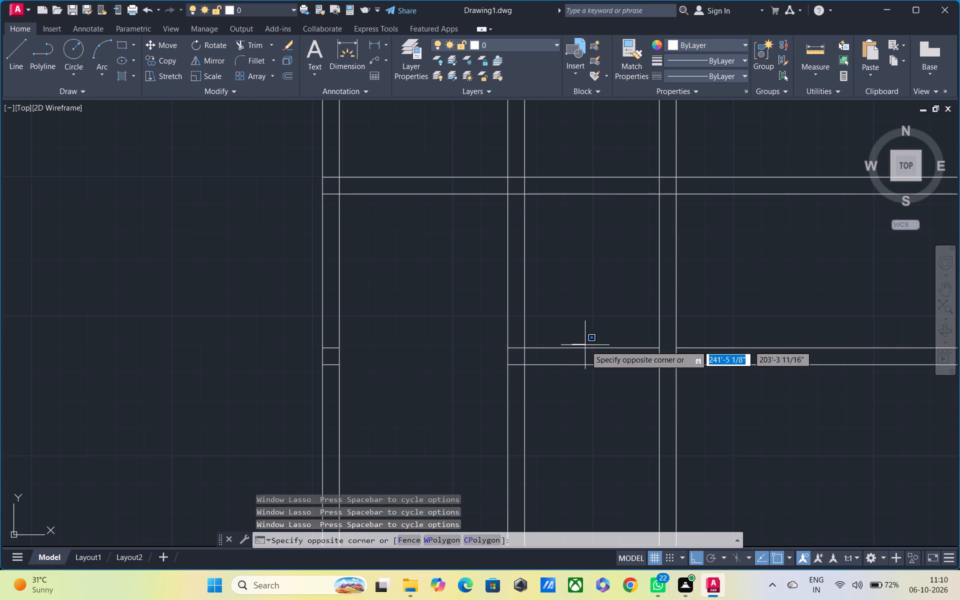
left_click(599, 415)
left_click(604, 362)
left_click(603, 367)
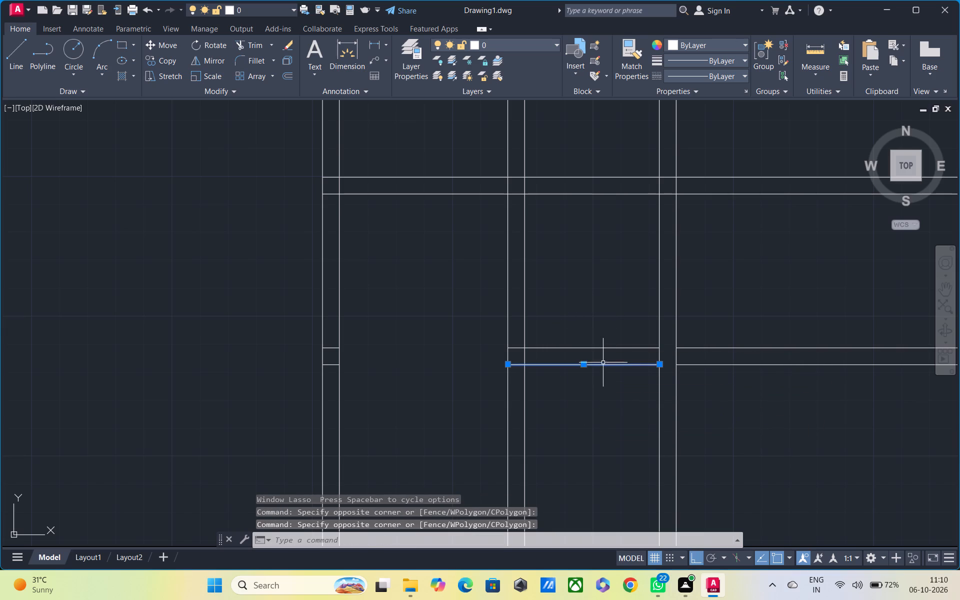
left_click(606, 344)
left_click(607, 347)
left_click(607, 347)
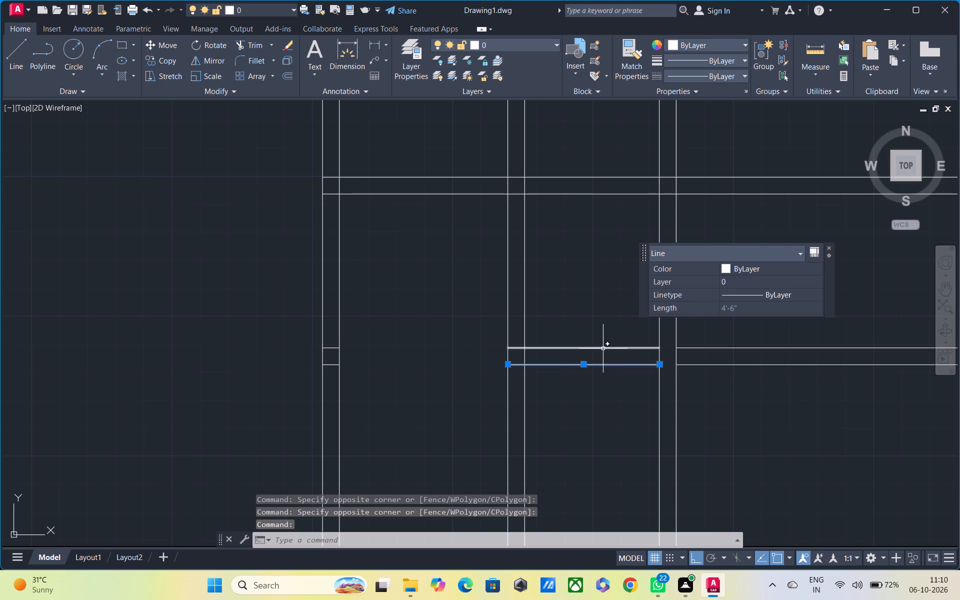
left_click(603, 349)
key("Delete")
Trim the middle cross wall's two lines from between the right partition's lines.
scroll(595, 357, "down", 2)
middle_click_drag(591, 360, 520, 393)
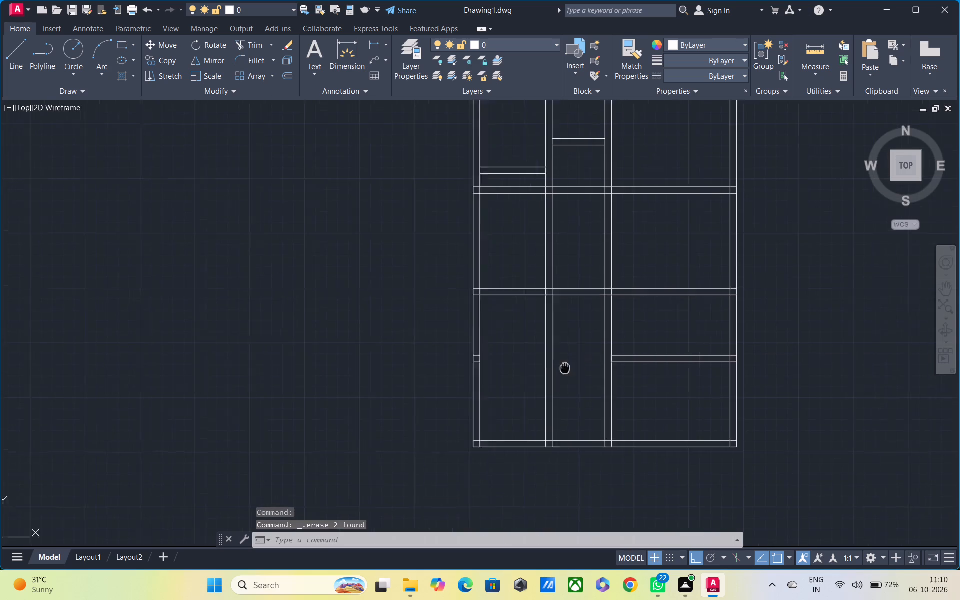
middle_click_drag(520, 393, 519, 395)
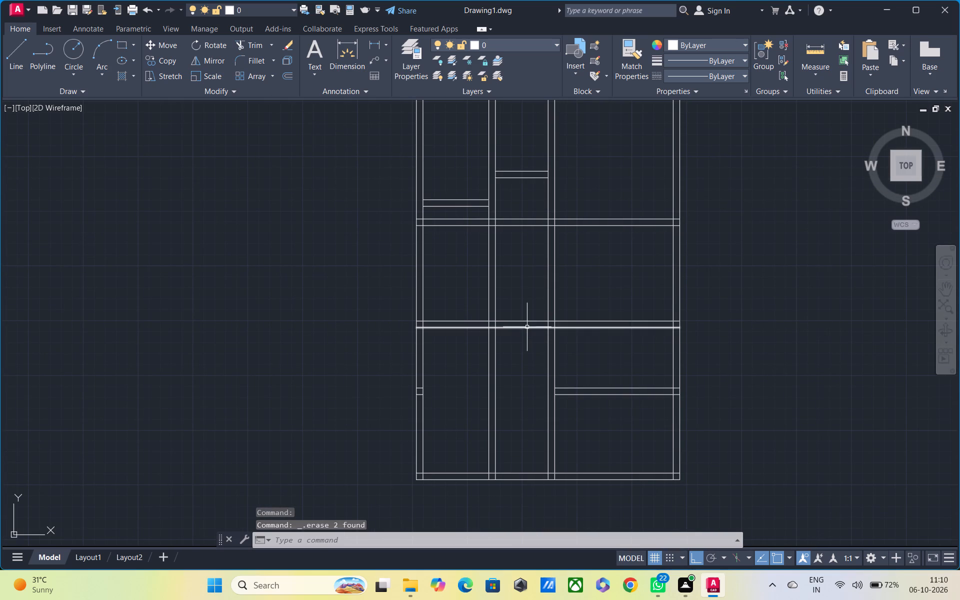
type("tr")
key("space")
key("space")
scroll(550, 333, "up", 4)
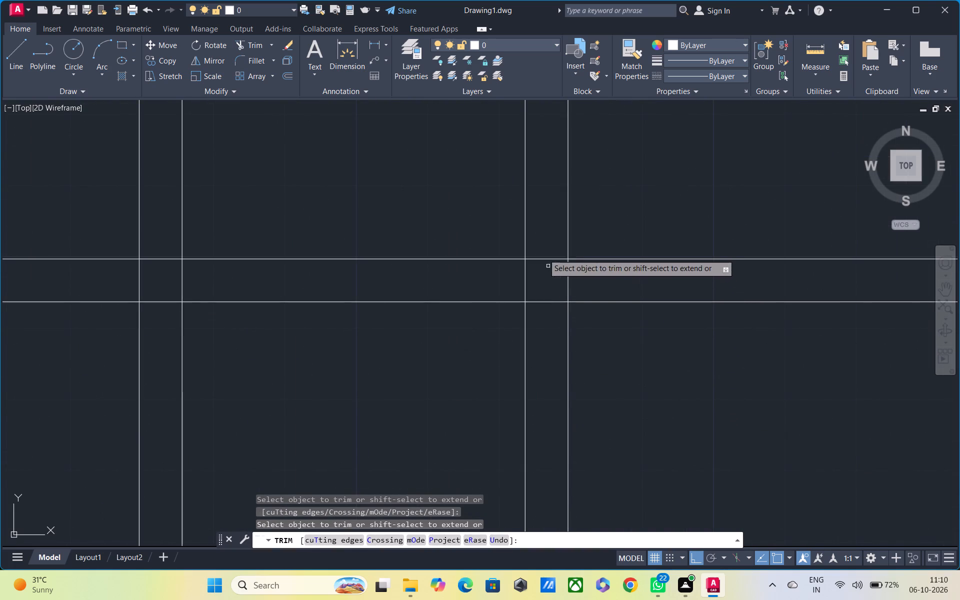
left_click_drag(540, 246, 554, 314)
scroll(497, 298, "down", 2)
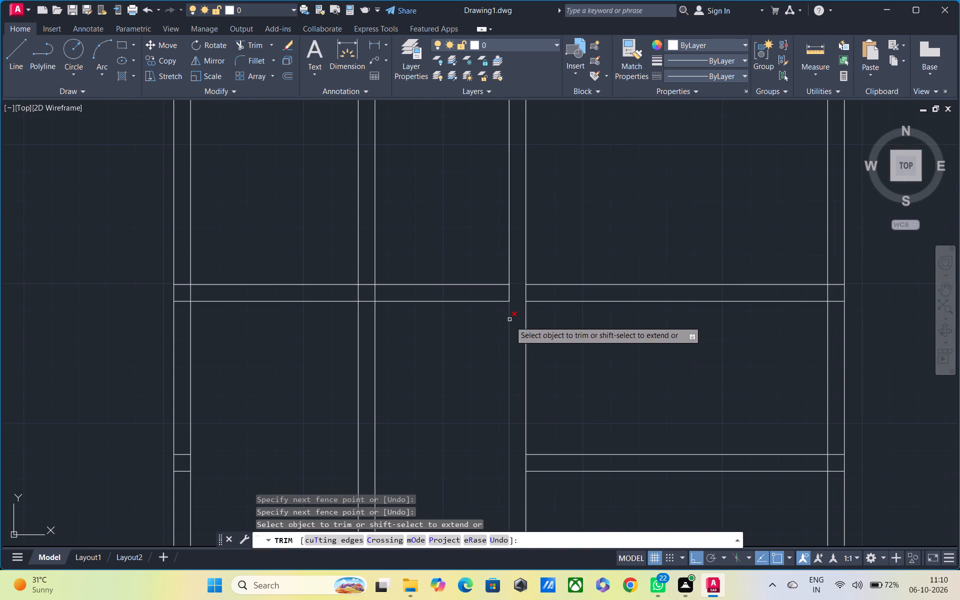
key("Escape")
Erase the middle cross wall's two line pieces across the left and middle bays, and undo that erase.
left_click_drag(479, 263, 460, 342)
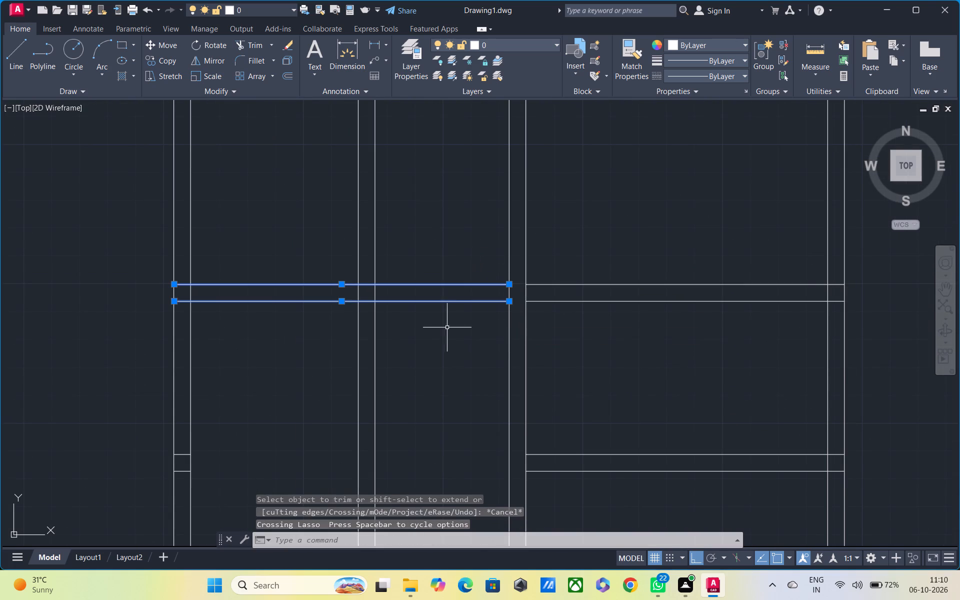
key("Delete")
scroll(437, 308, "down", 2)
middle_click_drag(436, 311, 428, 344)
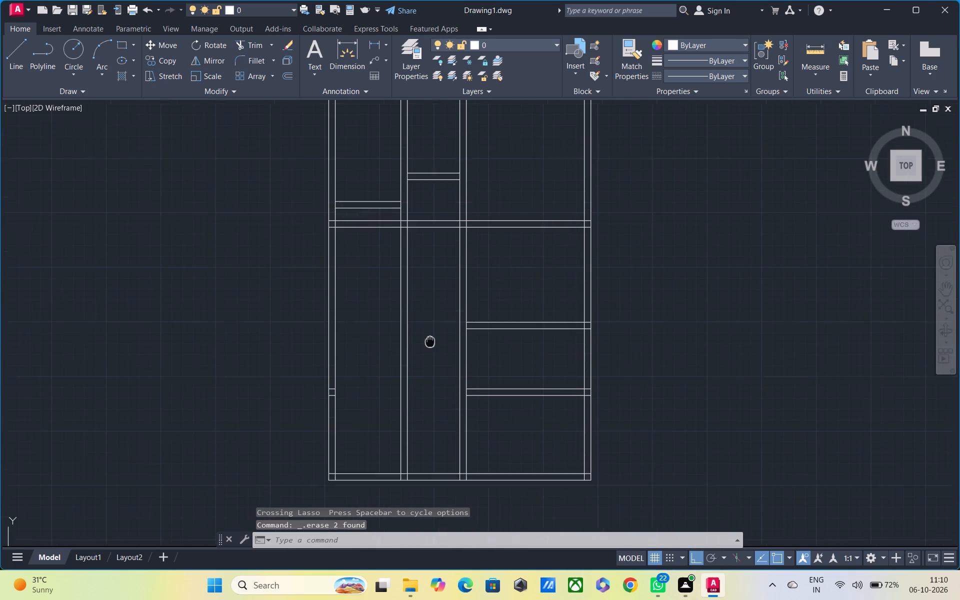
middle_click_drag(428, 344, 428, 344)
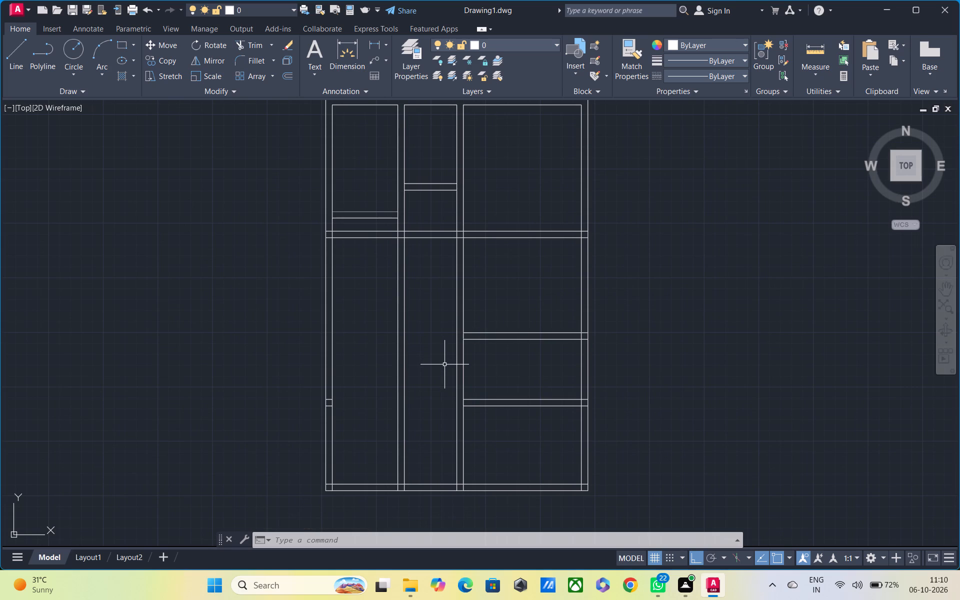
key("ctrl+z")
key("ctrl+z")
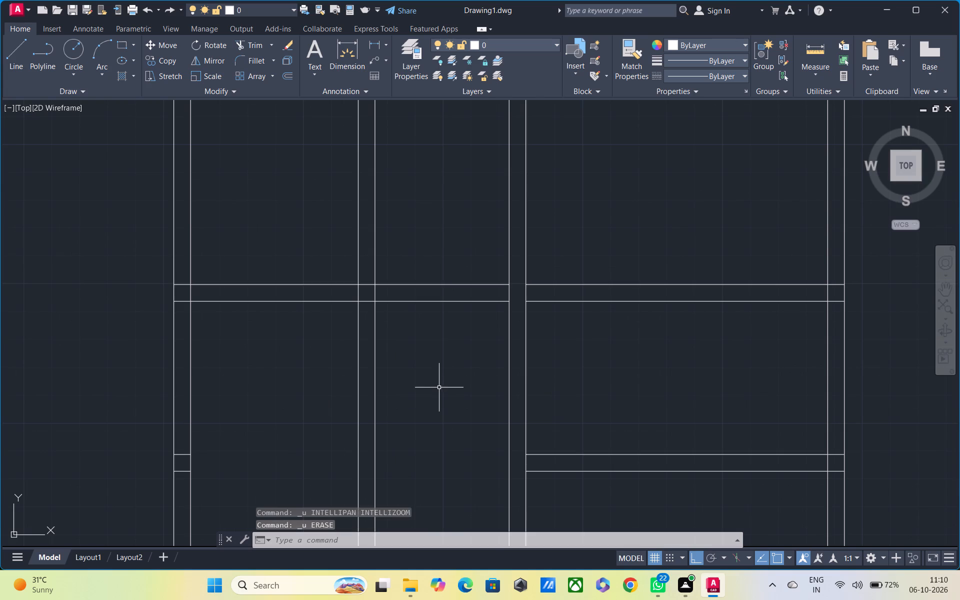
Erase the middle cross wall's two line pieces in the right bay.
scroll(443, 387, "down", 2)
left_click_drag(505, 320, 506, 412)
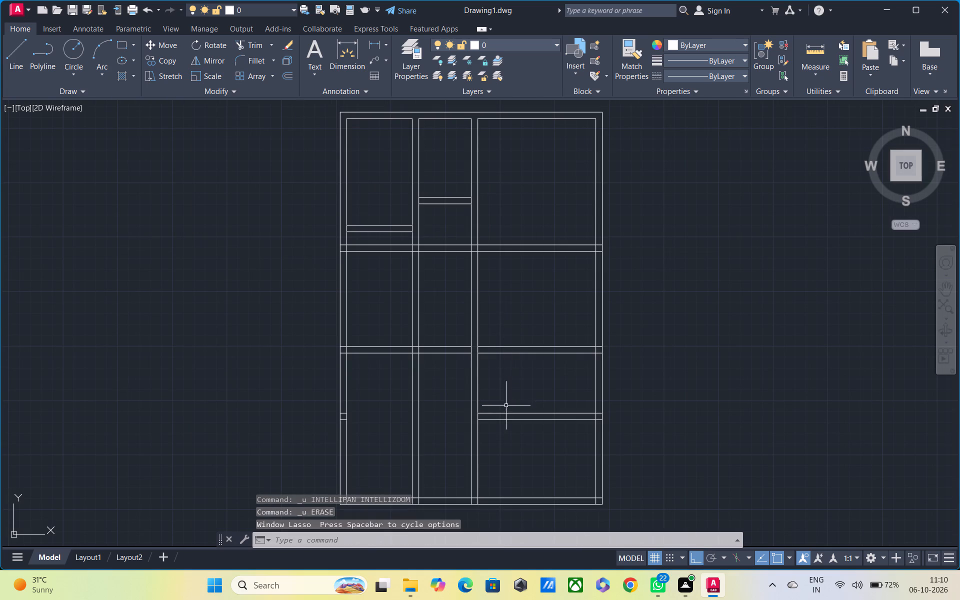
left_click_drag(513, 345, 513, 338)
left_click(510, 352)
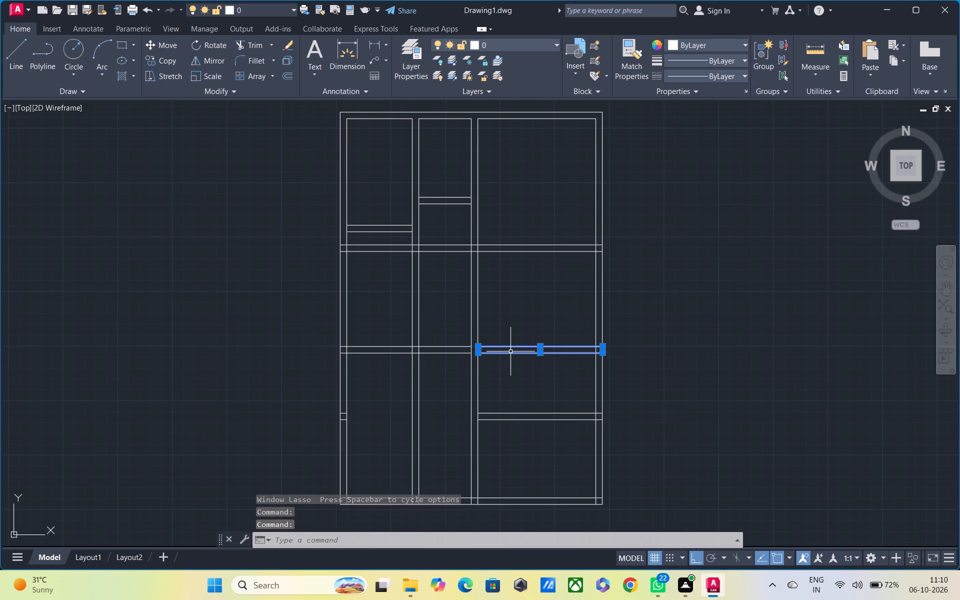
key("Delete")
Trim the upper full-width cross wall's two lines from between the right partition's lines.
scroll(478, 379, "up", 1)
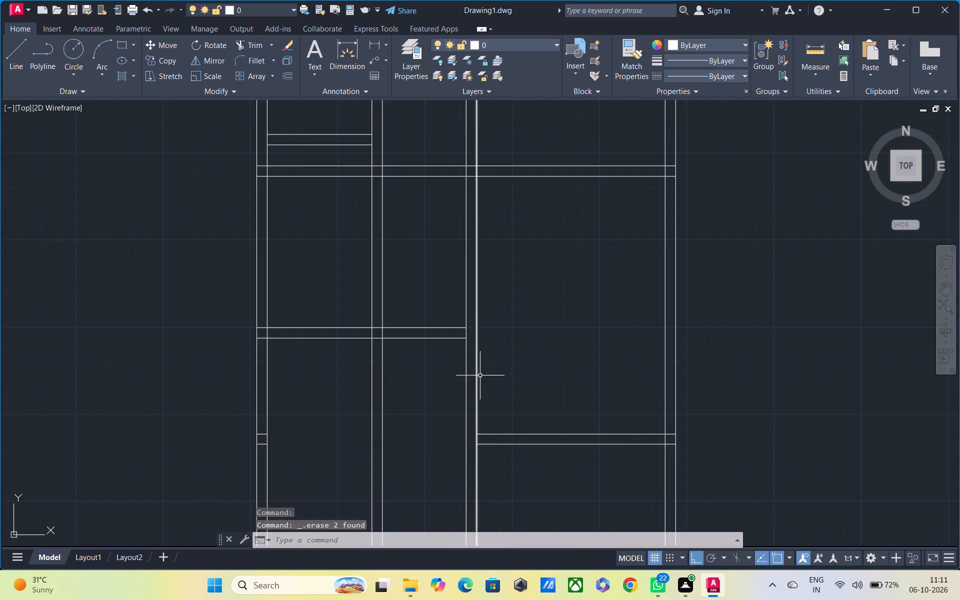
scroll(480, 375, "down", 1)
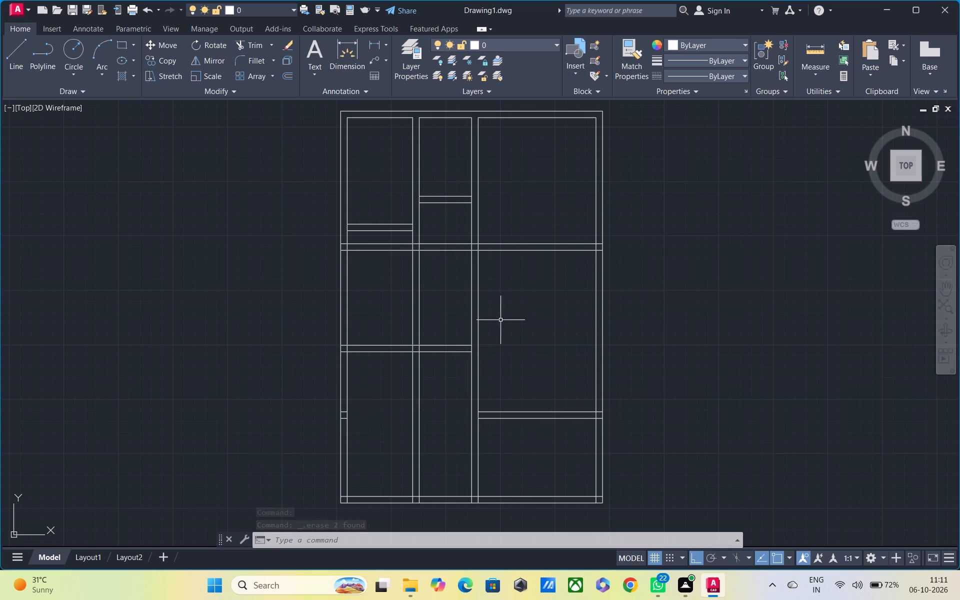
key("y")
key("BackSpace")
key("t")
key("r")
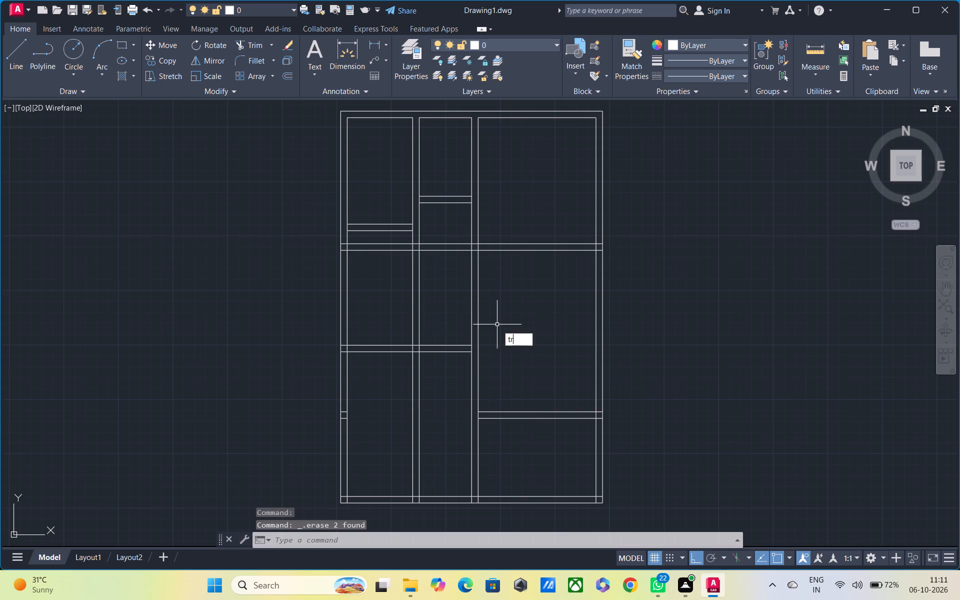
key("space")
key("space")
scroll(495, 288, "up", 3)
middle_click_drag(495, 282, 519, 421)
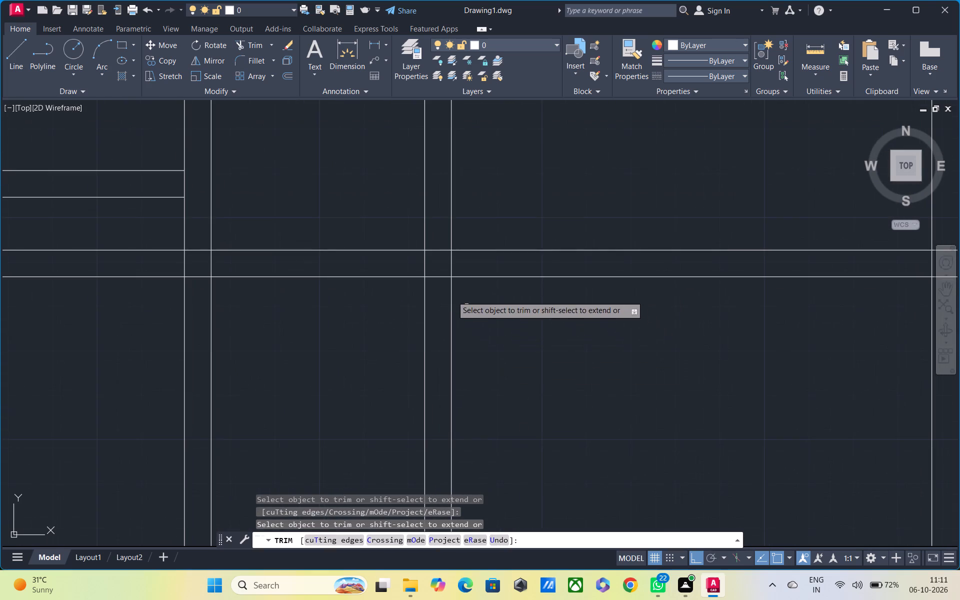
left_click_drag(438, 227, 437, 300)
scroll(428, 279, "down", 2)
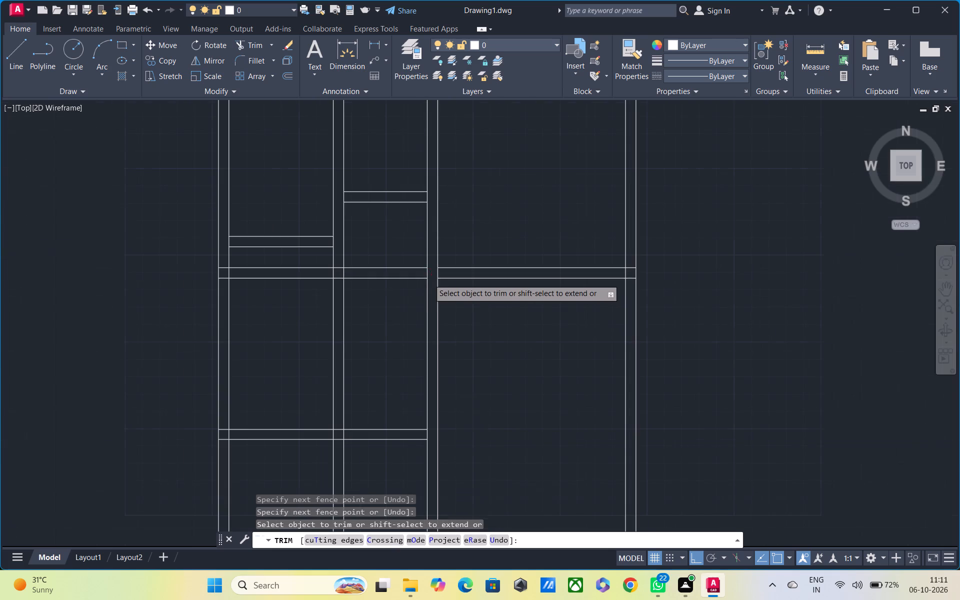
key("Escape")
Erase the upper cross wall's two line pieces across the left and middle bays.
left_click_drag(407, 219, 359, 318)
key("Delete")
Trim the left partition's two lines between the middle cross wall and the bottom outer wall.
scroll(365, 292, "down", 1)
middle_click_drag(374, 302, 383, 343)
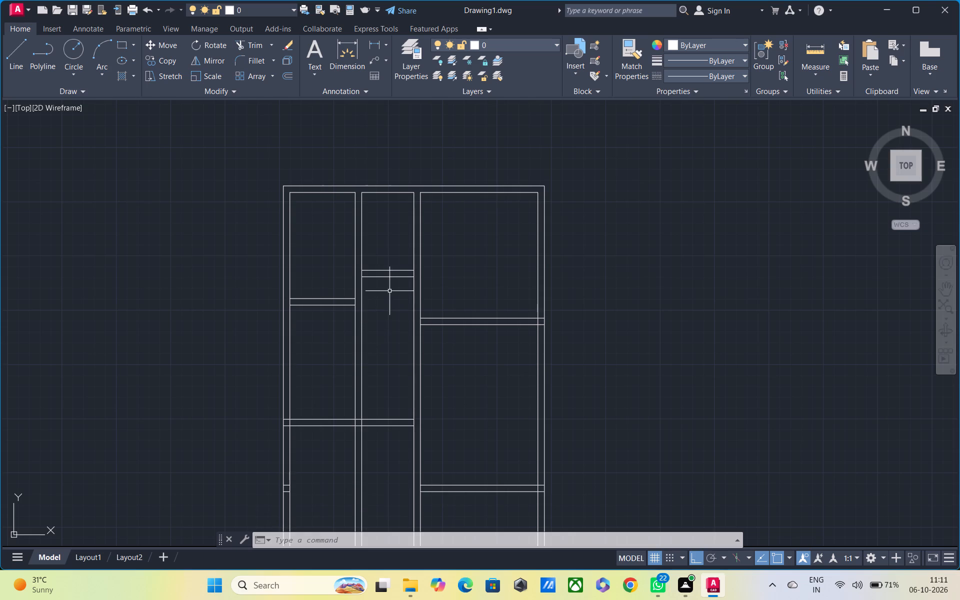
middle_click_drag(387, 300, 409, 254)
scroll(409, 258, "down", 1)
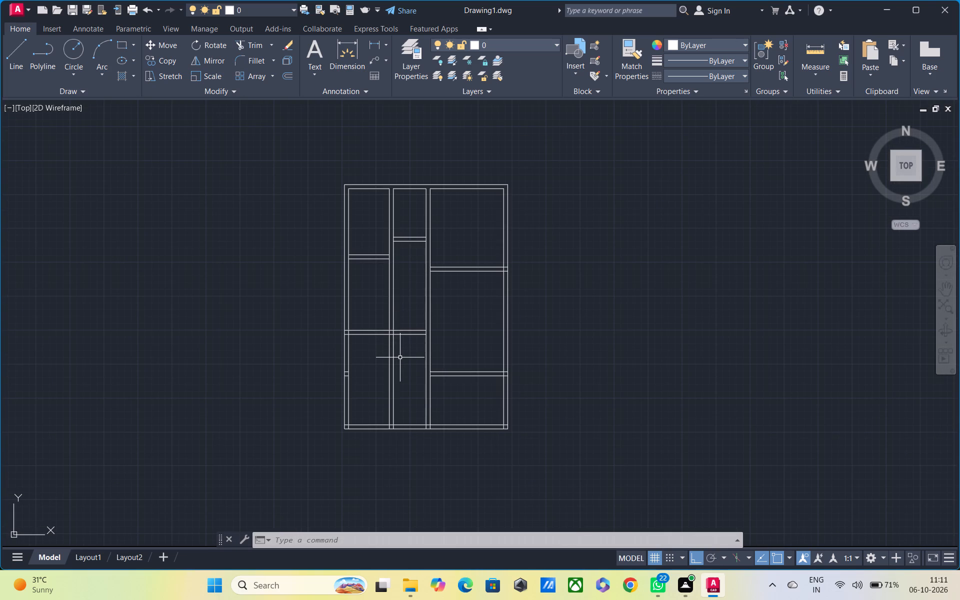
type("tr")
key("space")
key("space")
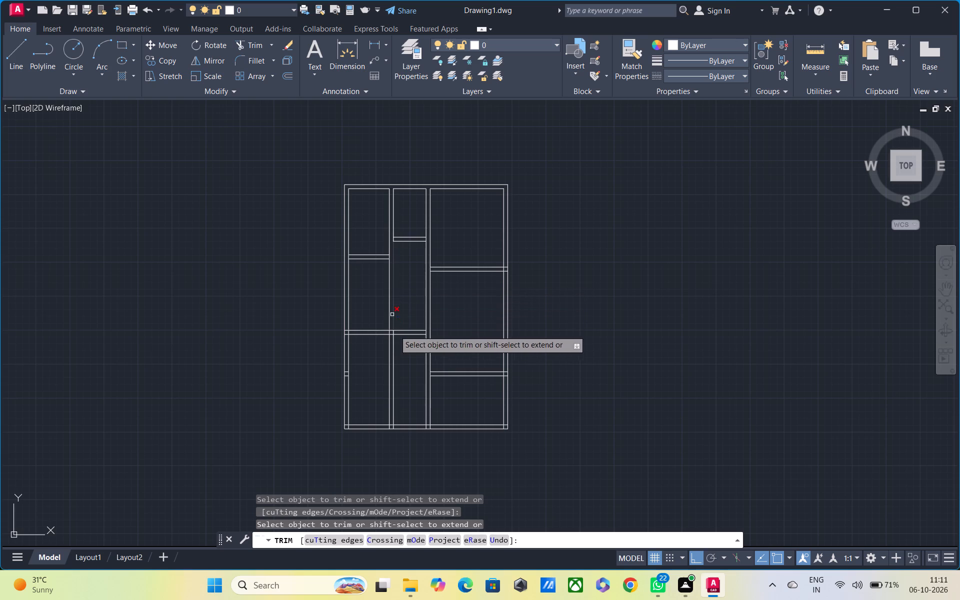
left_click_drag(402, 362, 370, 391)
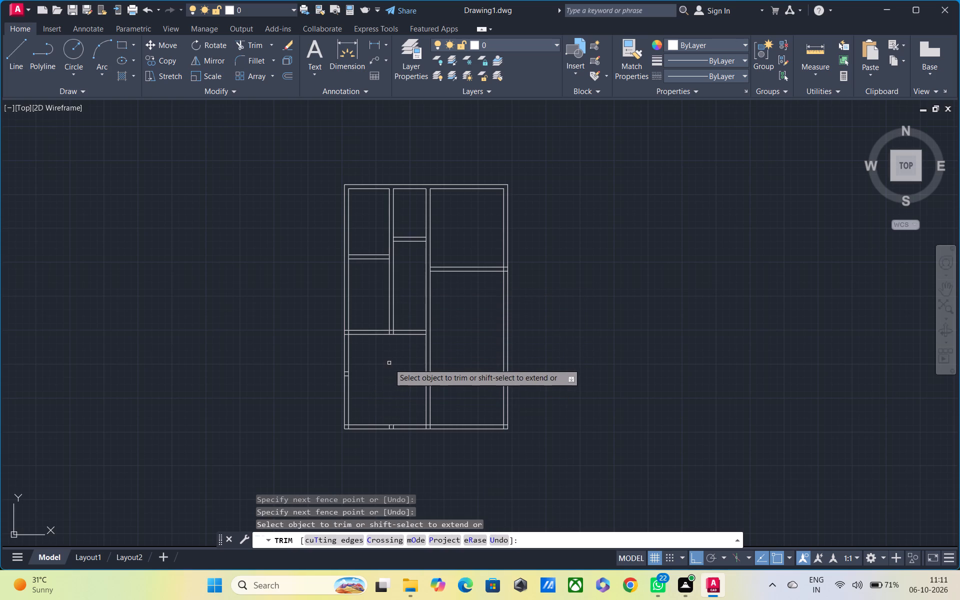
Trim the middle cross wall's ends inside the left outer wall and open that wall's inner line at the junction.
middle_click_drag(393, 346, 408, 408)
scroll(388, 411, "up", 3)
middle_click_drag(383, 410, 551, 398)
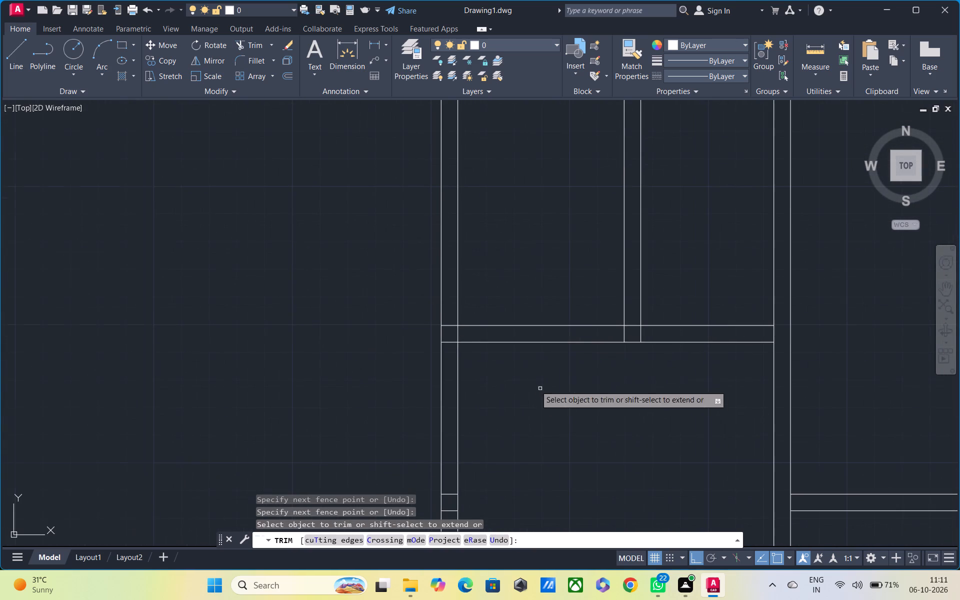
left_click_drag(449, 318, 450, 355)
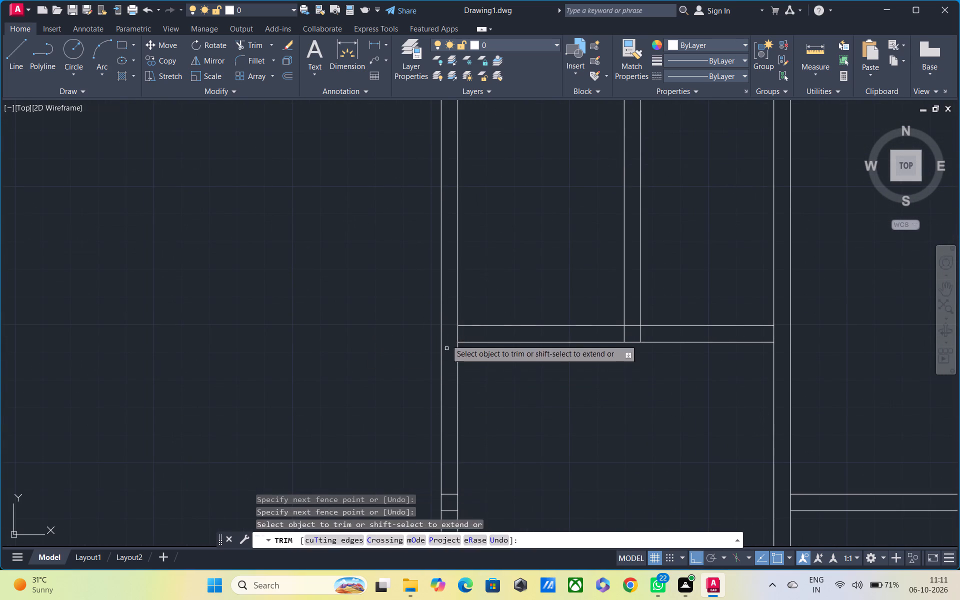
left_click_drag(444, 331, 471, 336)
Trim the lowest cross wall's two leftover stubs from inside the left outer wall.
scroll(474, 328, "down", 4)
middle_click_drag(459, 385, 477, 360)
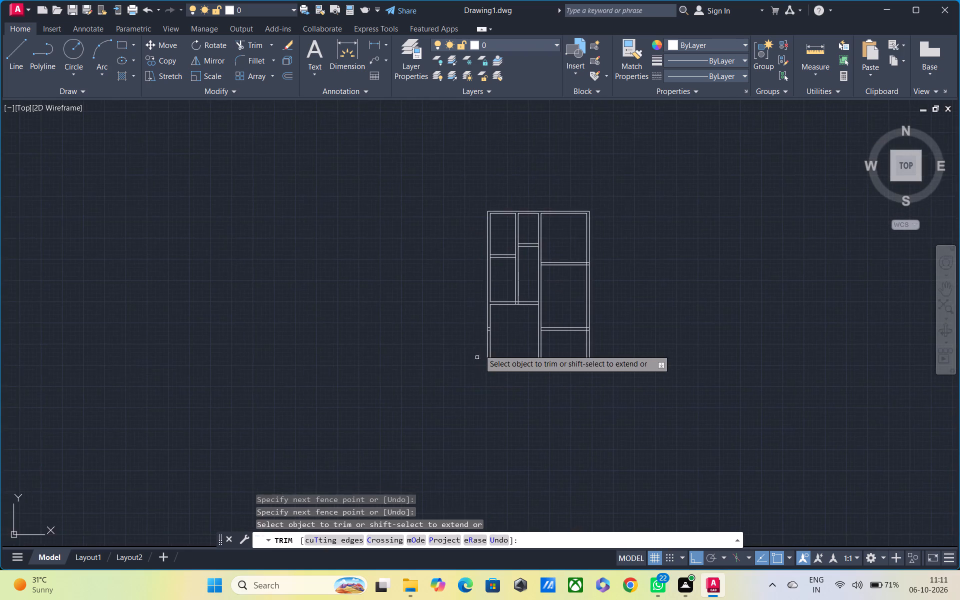
scroll(488, 339, "up", 4)
left_click_drag(492, 260, 488, 308)
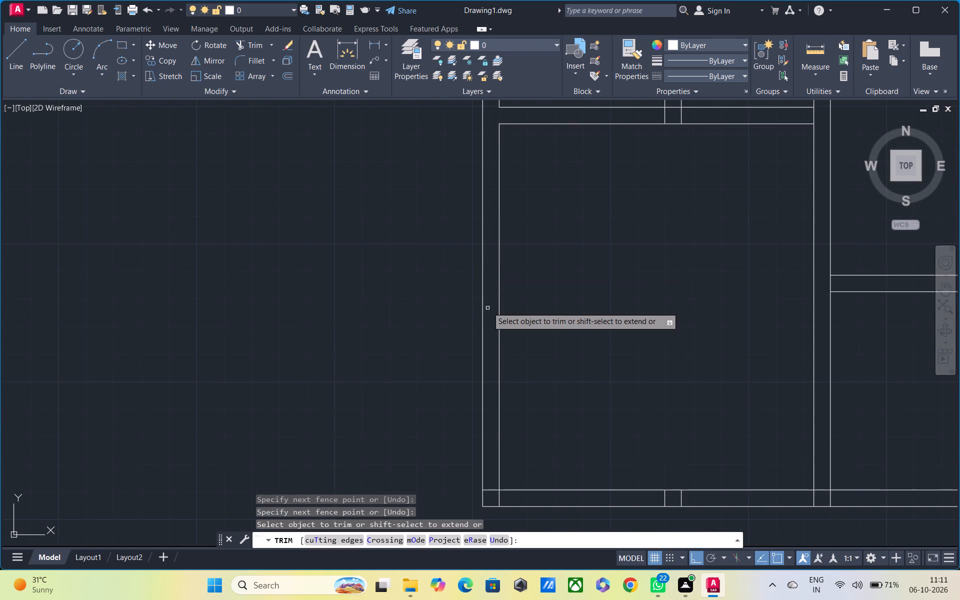
Trim the overlapping inner wall line ends at the plan's bottom-left outer corner.
scroll(488, 305, "down", 3)
scroll(486, 360, "up", 6)
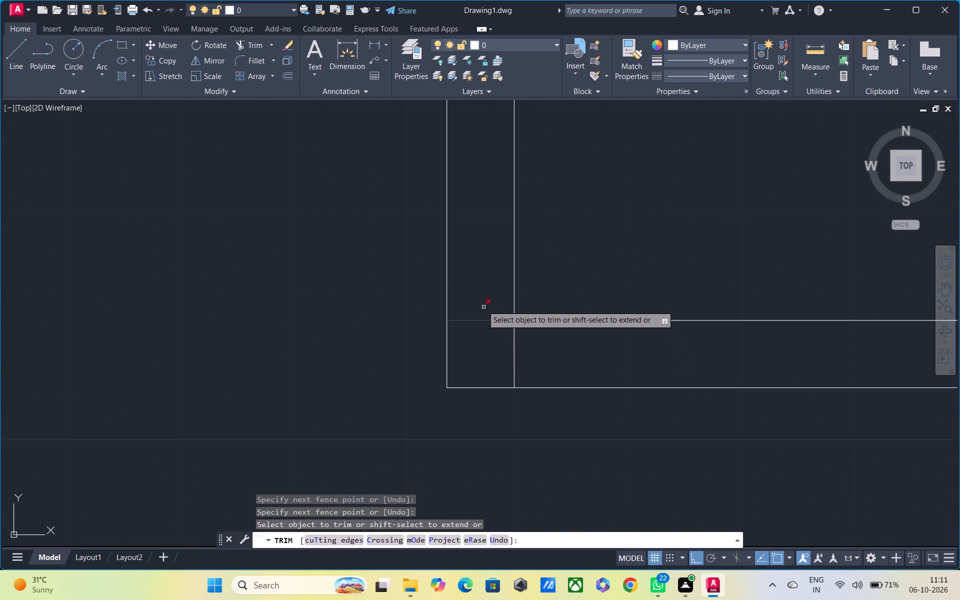
left_click_drag(482, 305, 566, 364)
Trim the left partition's two leftover stubs from inside the bottom outer wall.
scroll(559, 351, "down", 3)
middle_click_drag(688, 368, 431, 373)
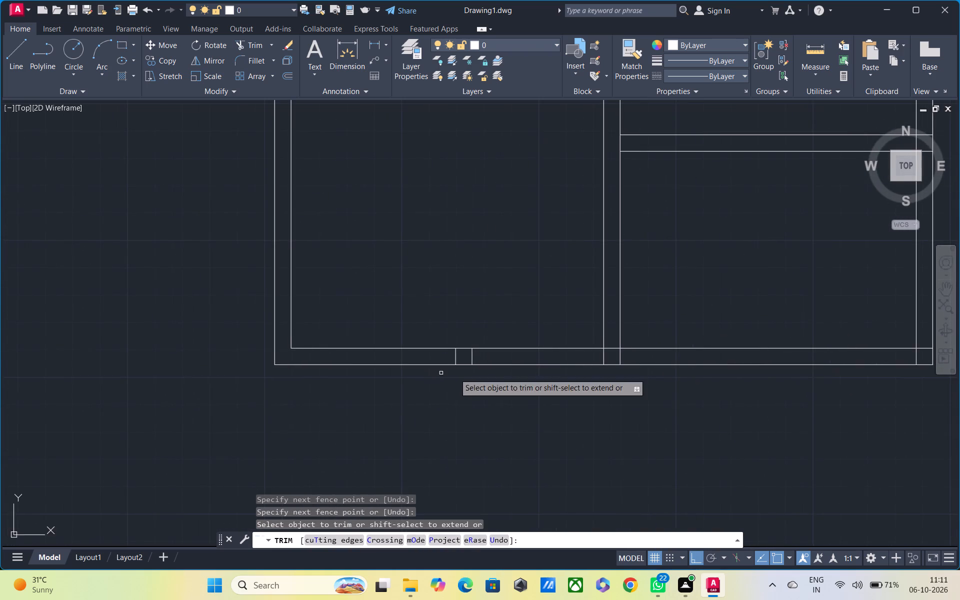
scroll(461, 372, "up", 3)
left_click_drag(411, 323, 616, 327)
Trim the left partition's two lines between the short upper cross walls and the middle cross wall.
scroll(608, 327, "down", 3)
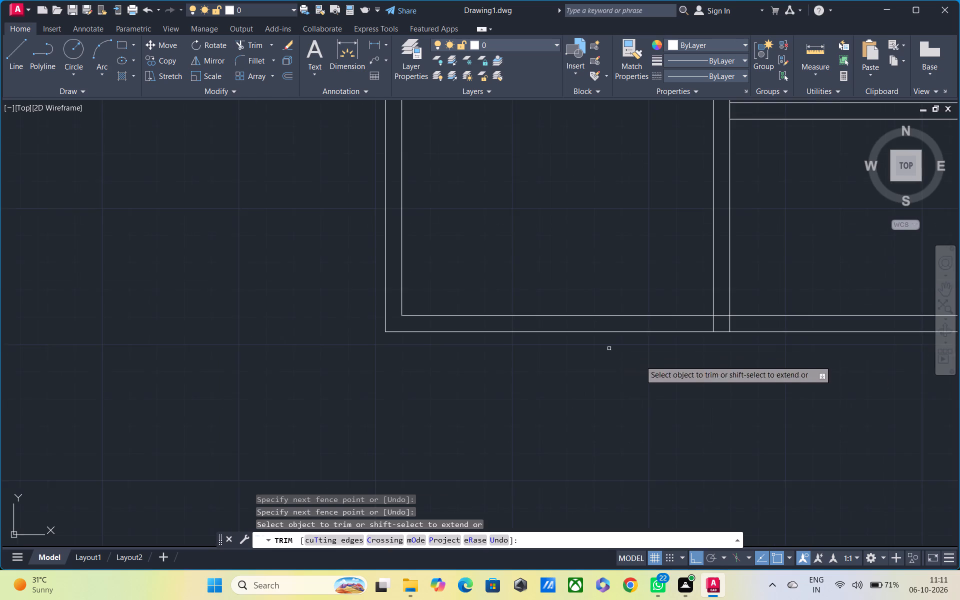
scroll(758, 363, "down", 1)
middle_click_drag(758, 363, 486, 401)
scroll(466, 330, "up", 1)
middle_click_drag(466, 330, 465, 424)
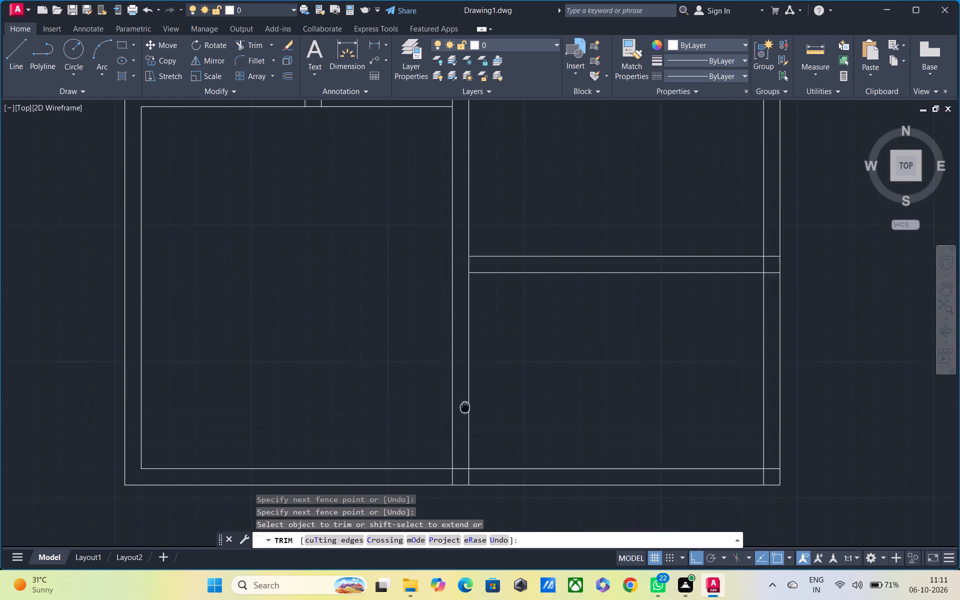
middle_click_drag(465, 424, 466, 437)
middle_click_drag(488, 349, 581, 517)
scroll(553, 512, "down", 1)
middle_click_drag(433, 363, 447, 418)
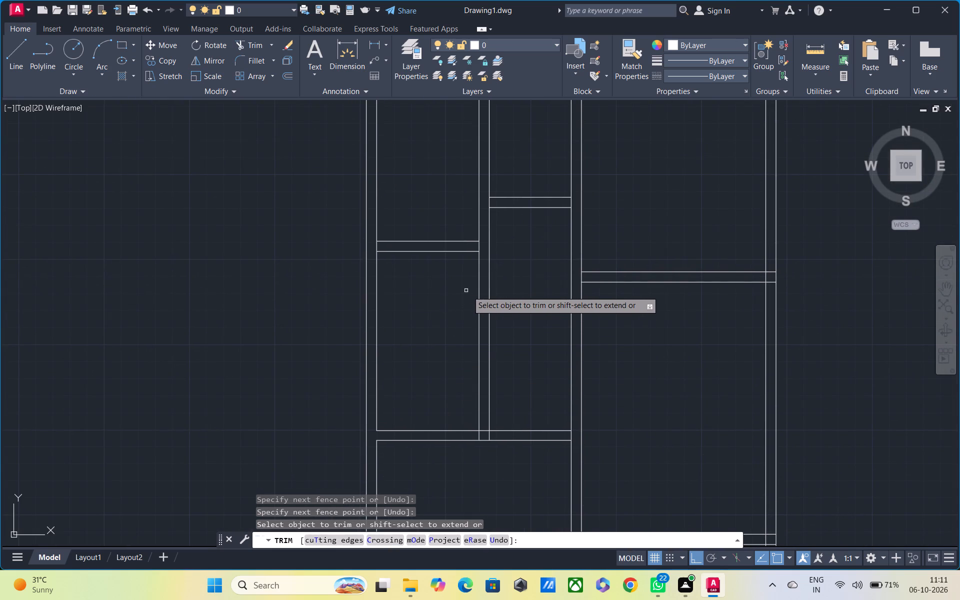
left_click(477, 282)
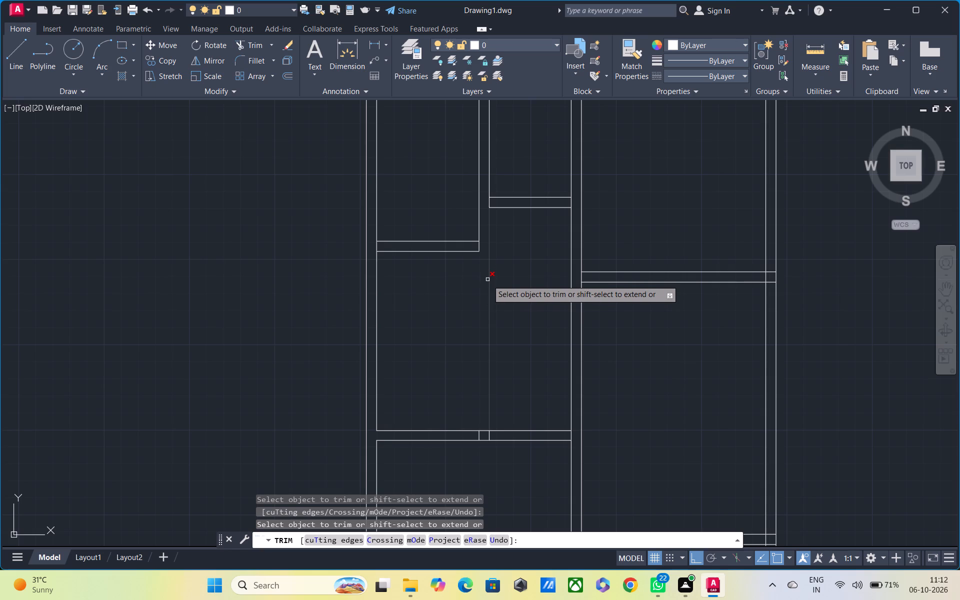
left_click(487, 280)
key("Escape")
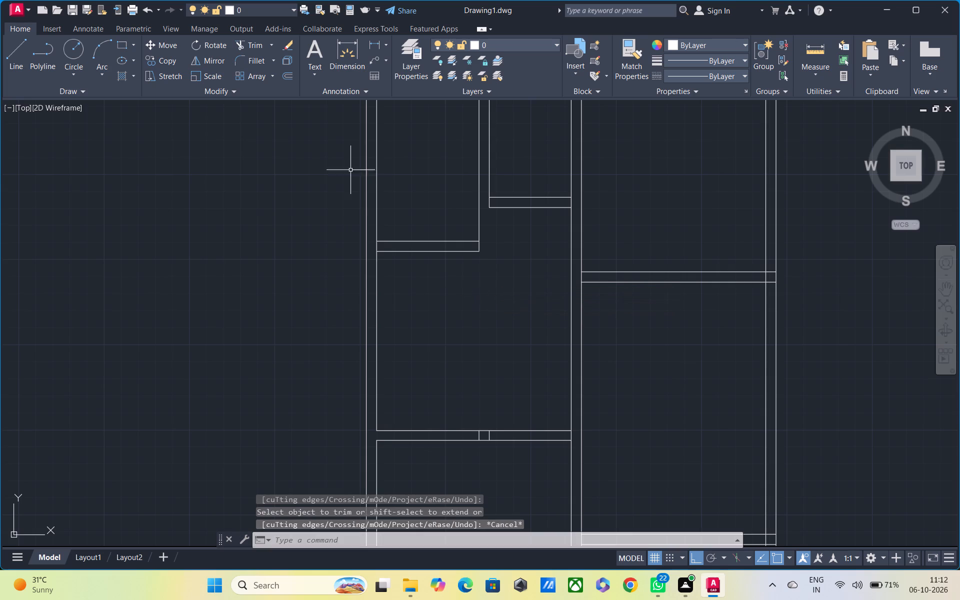
Fillet the upper-left room's lowest wall line with the left partition's right-hand line to close the outer corner.
key("f")
key("space")
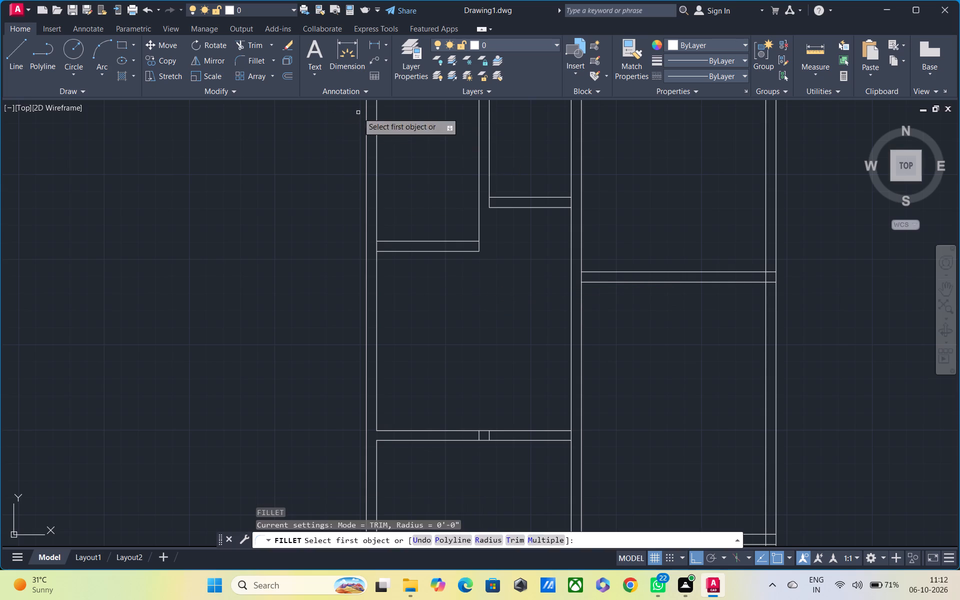
left_click(472, 252)
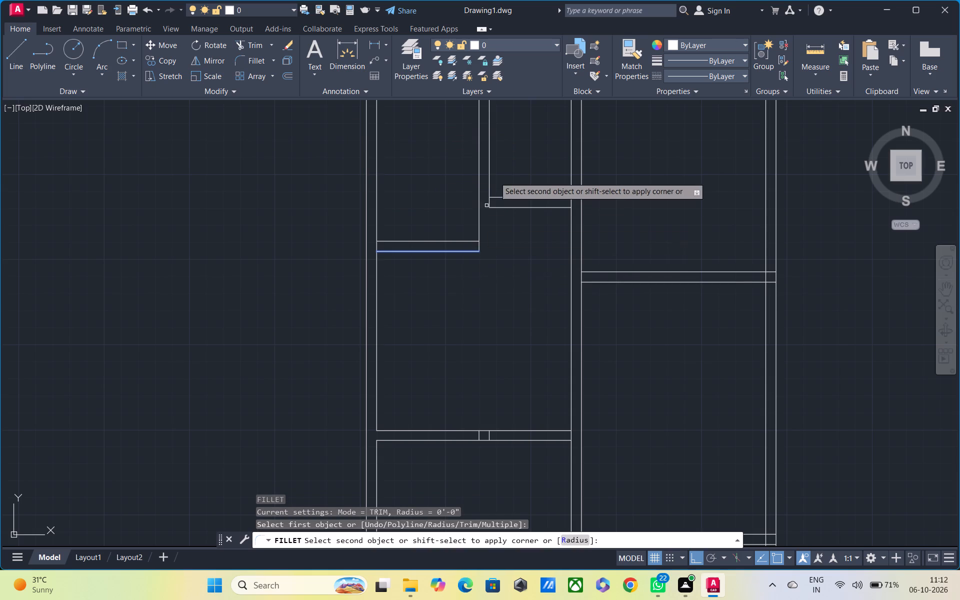
left_click(488, 190)
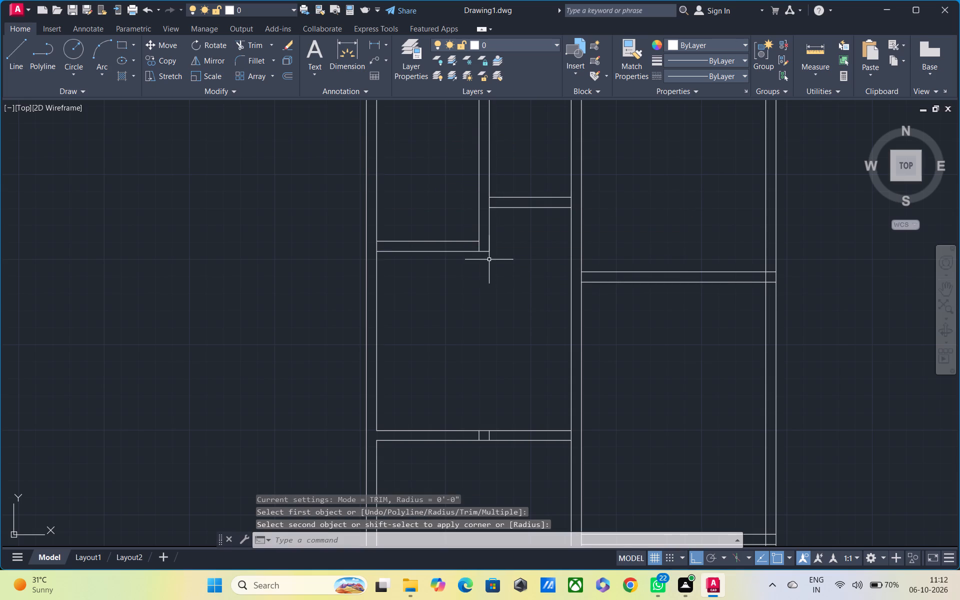
Trim the left partition's two leftover stubs from inside the middle cross wall.
scroll(489, 260, "down", 1)
middle_click_drag(496, 291, 443, 306)
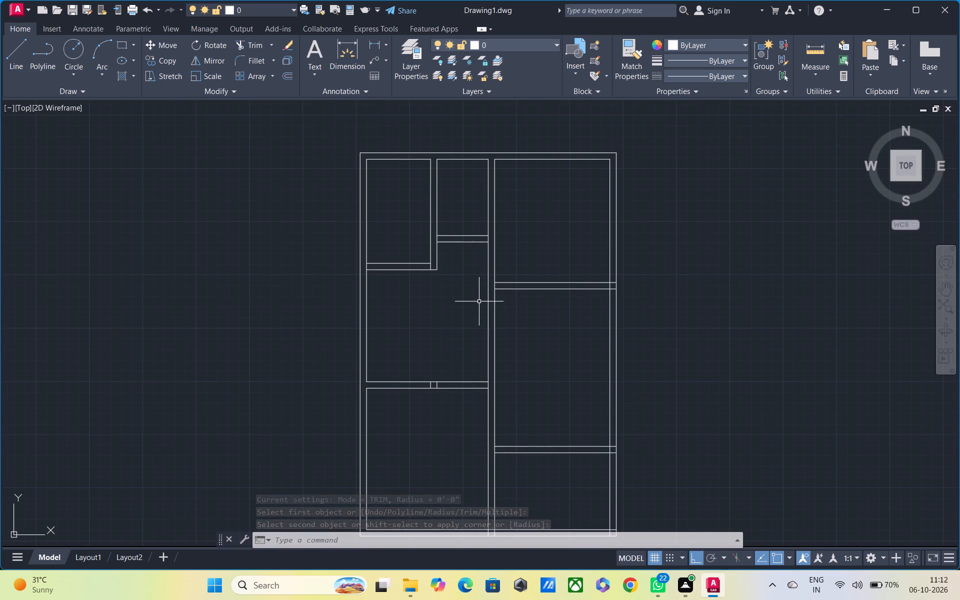
scroll(479, 302, "down", 1)
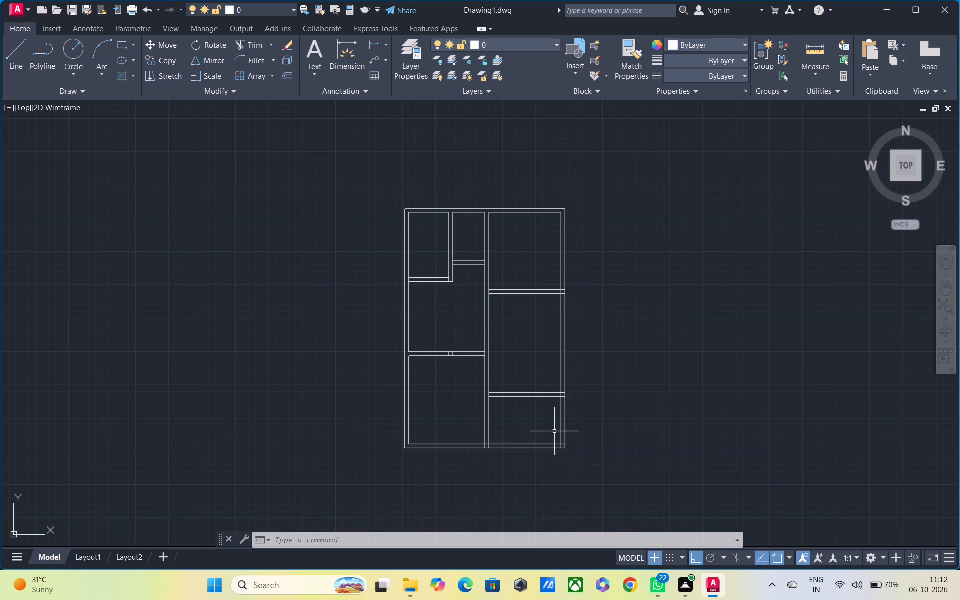
middle_click_drag(545, 437, 546, 375)
scroll(468, 298, "up", 2)
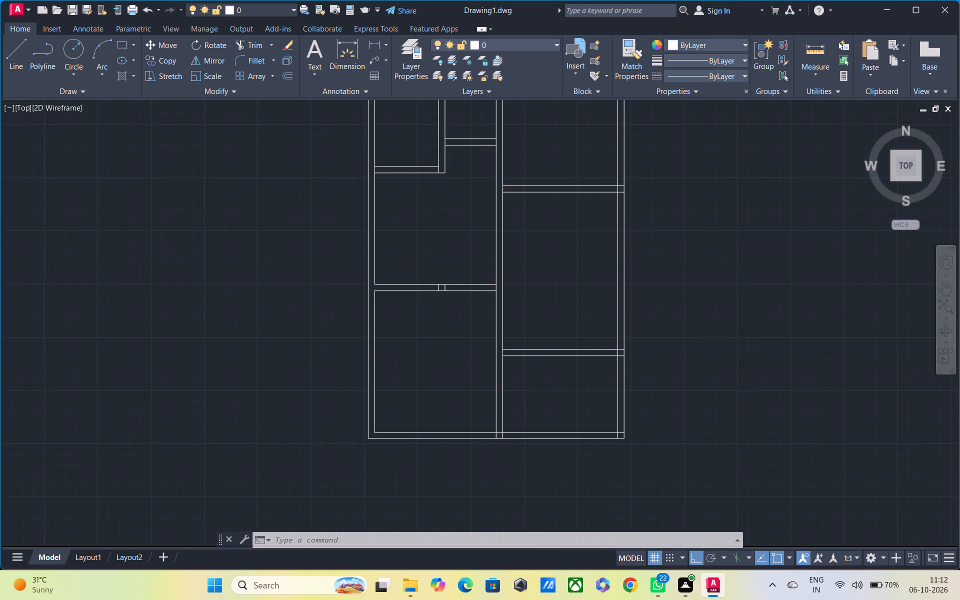
middle_click_drag(469, 304, 511, 450)
scroll(481, 439, "up", 2)
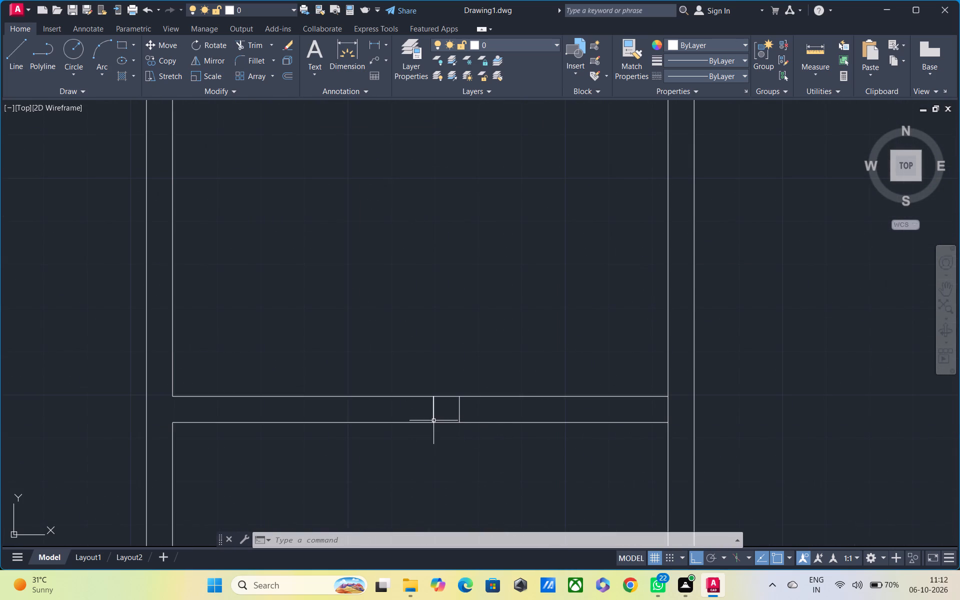
key("t")
key("r")
key("space")
key("space")
scroll(443, 414, "up", 2)
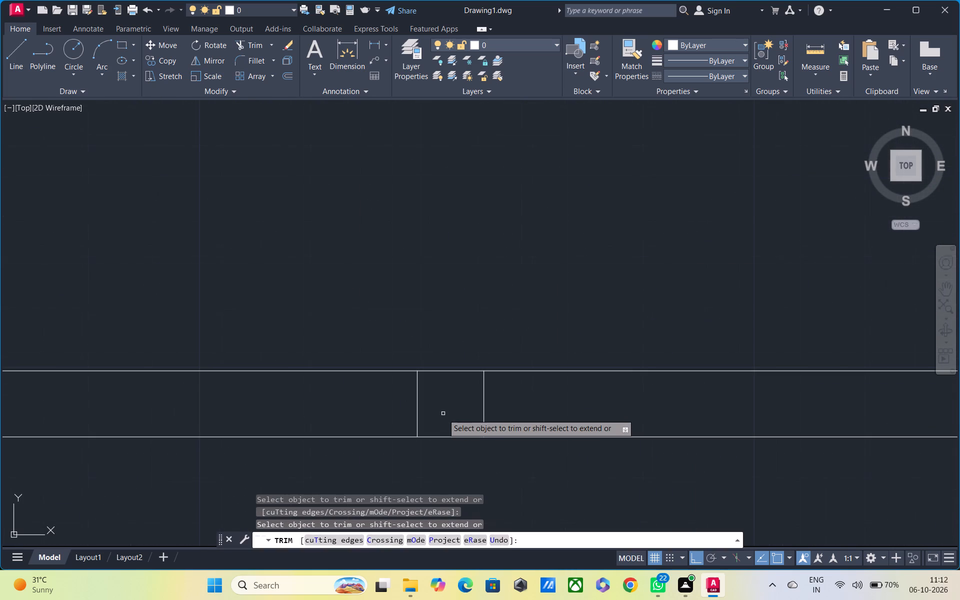
left_click_drag(404, 404, 556, 404)
Trim the right partition's right-hand line between the two lines of the right bay's lower cross wall.
scroll(552, 402, "down", 2)
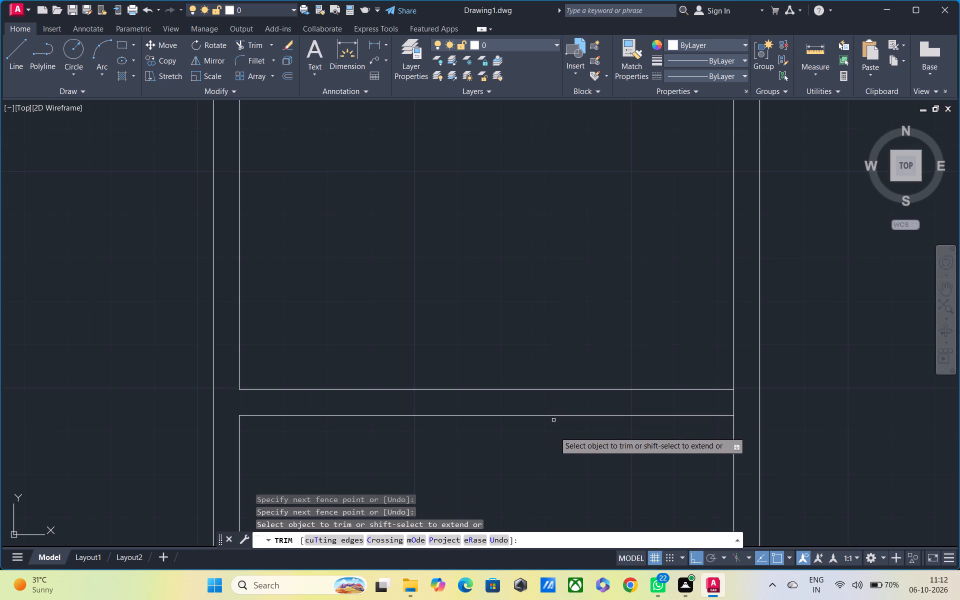
scroll(555, 444, "down", 1)
middle_click_drag(559, 440, 467, 250)
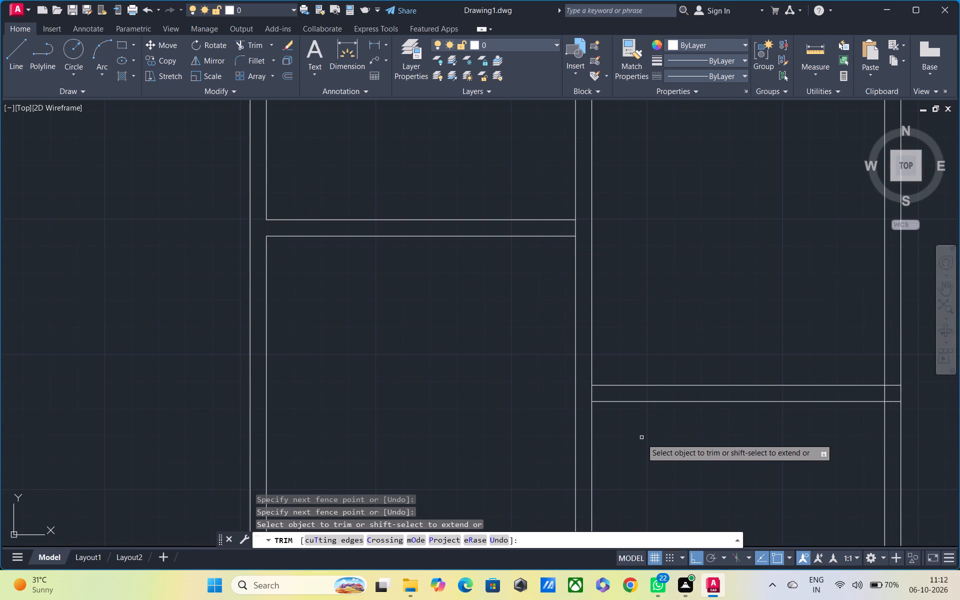
middle_click_drag(635, 429, 639, 401)
scroll(638, 397, "up", 2)
middle_click_drag(637, 392, 648, 425)
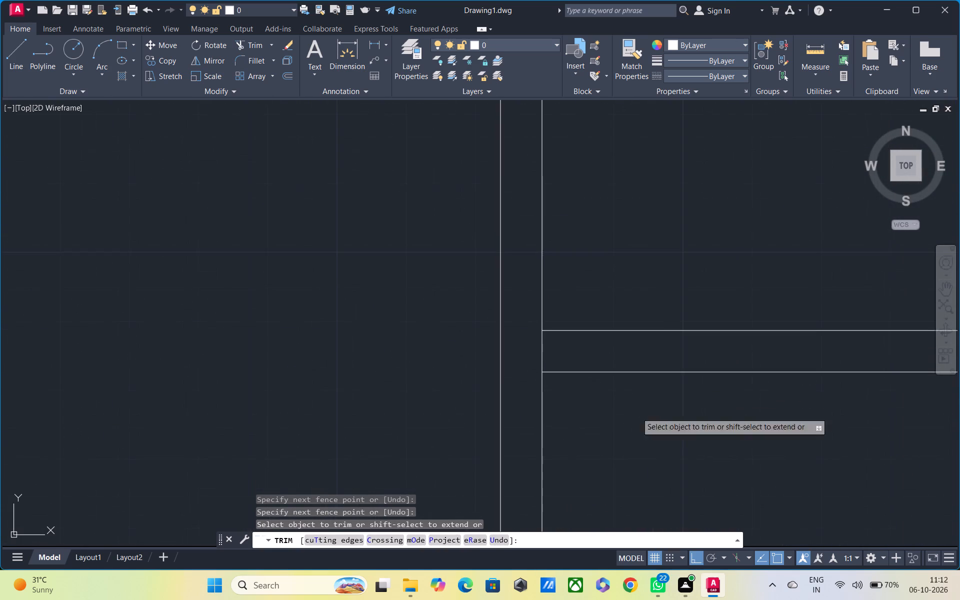
left_click_drag(582, 344, 527, 354)
Trim the lower cross wall's ends inside the right outer wall and open that wall's inner line at the junction.
scroll(528, 354, "down", 2)
middle_click_drag(748, 398, 688, 441)
scroll(746, 400, "down", 1)
scroll(734, 417, "up", 3)
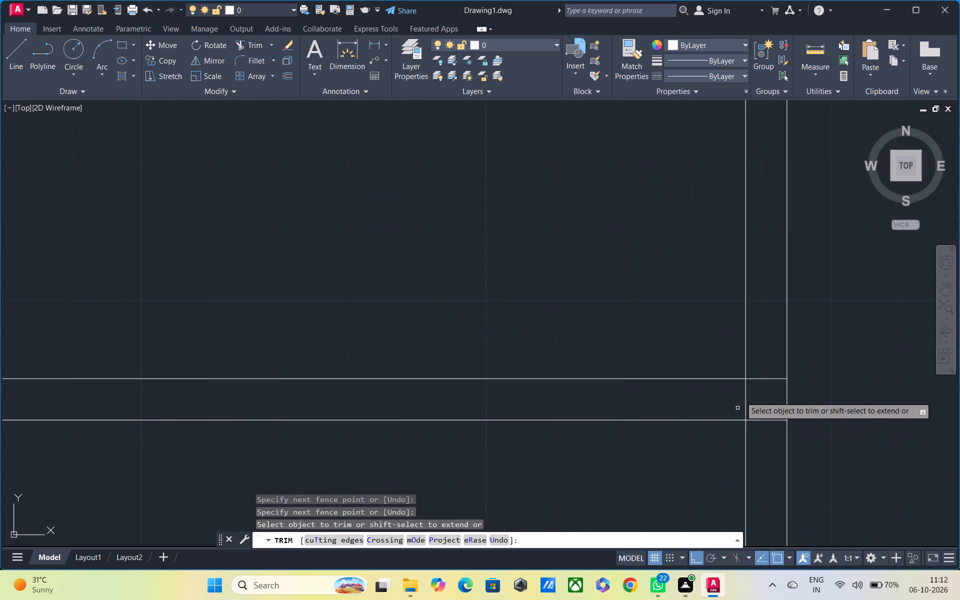
left_click_drag(756, 374, 753, 458)
left_click_drag(755, 397, 710, 404)
Trim the overlapping inner wall line ends at the plan's bottom-right outer corner.
scroll(708, 401, "down", 4)
middle_click_drag(697, 441, 707, 371)
scroll(733, 406, "up", 3)
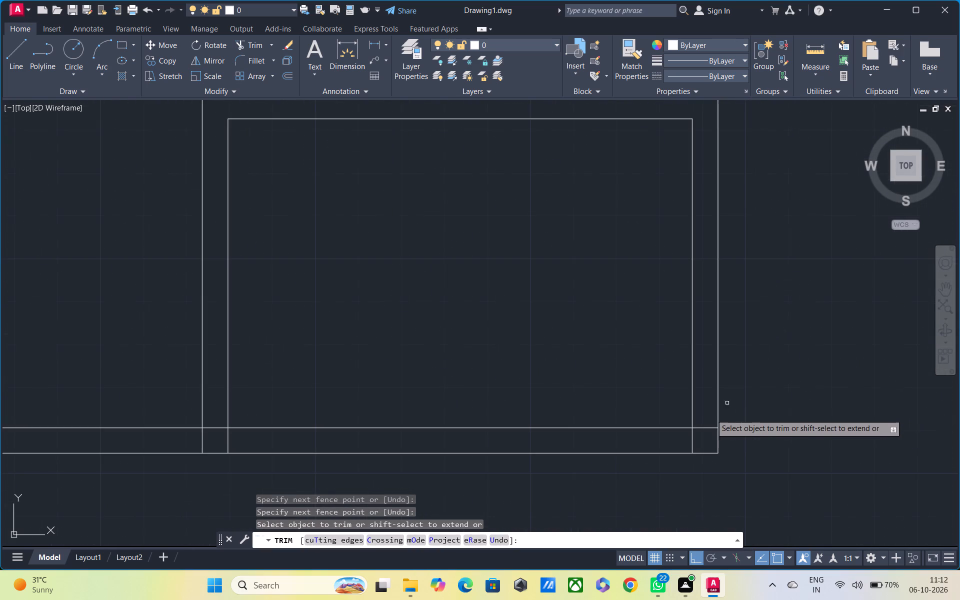
middle_click_drag(704, 412, 704, 345)
scroll(708, 353, "up", 4)
left_click_drag(708, 351, 595, 462)
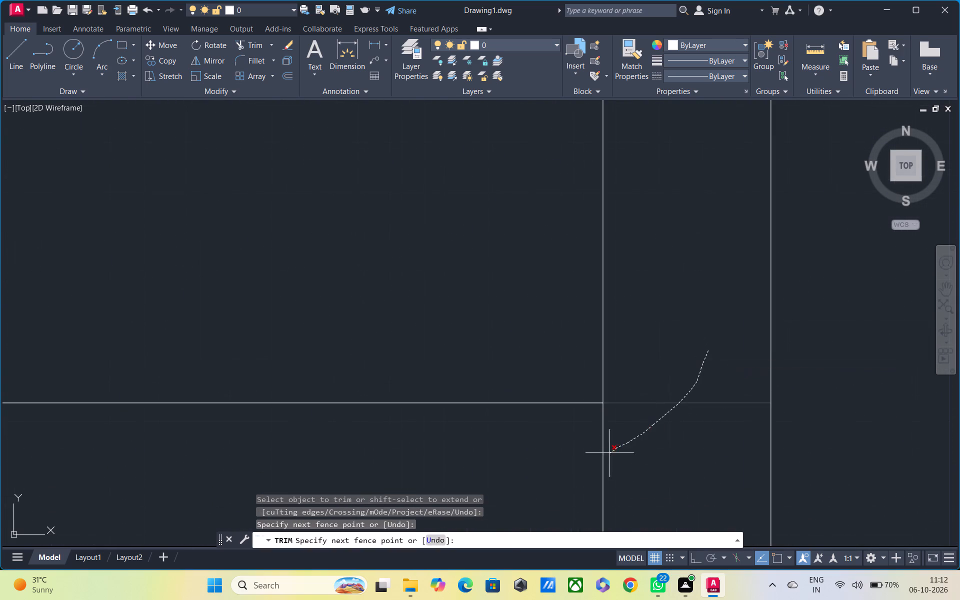
Trim the right inner wall line's leftover end below the bottom inner wall line at the bottom-right corner.
left_click_drag(595, 462, 564, 471)
Trim the central partition's line ends inside the bottom wall and open that wall's inner line between them.
scroll(564, 465, "down", 3)
middle_click_drag(552, 461, 860, 338)
middle_click_drag(530, 356, 531, 356)
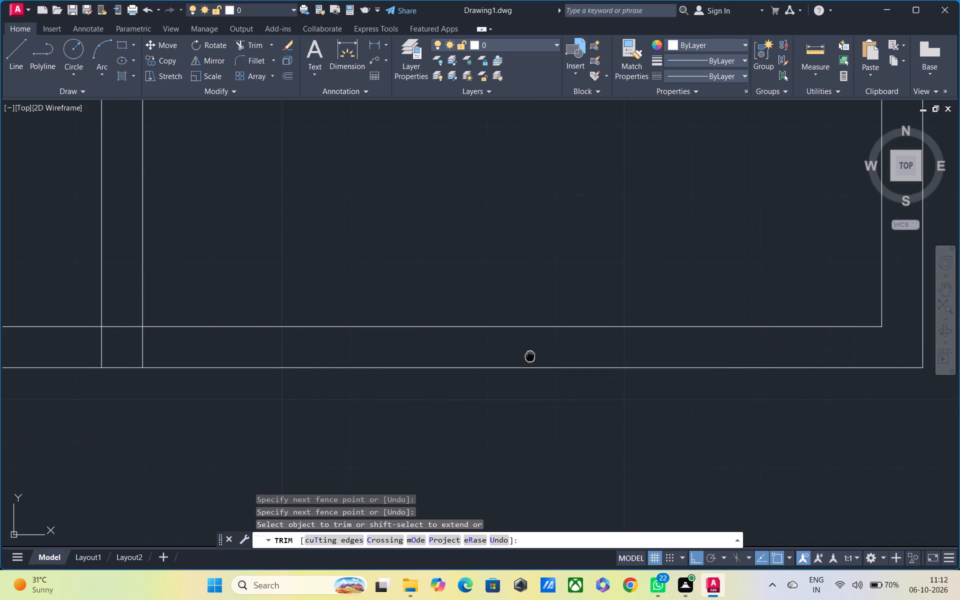
middle_click_drag(531, 356, 866, 347)
scroll(514, 351, "up", 1)
left_click_drag(358, 333, 528, 340)
left_click_drag(423, 274, 418, 343)
Trim the right bay's upper cross wall ends inside the right outer wall and open that wall's inner line at the junction.
scroll(427, 323, "down", 3)
middle_click_drag(450, 351, 909, 458)
middle_click_drag(814, 355, 495, 474)
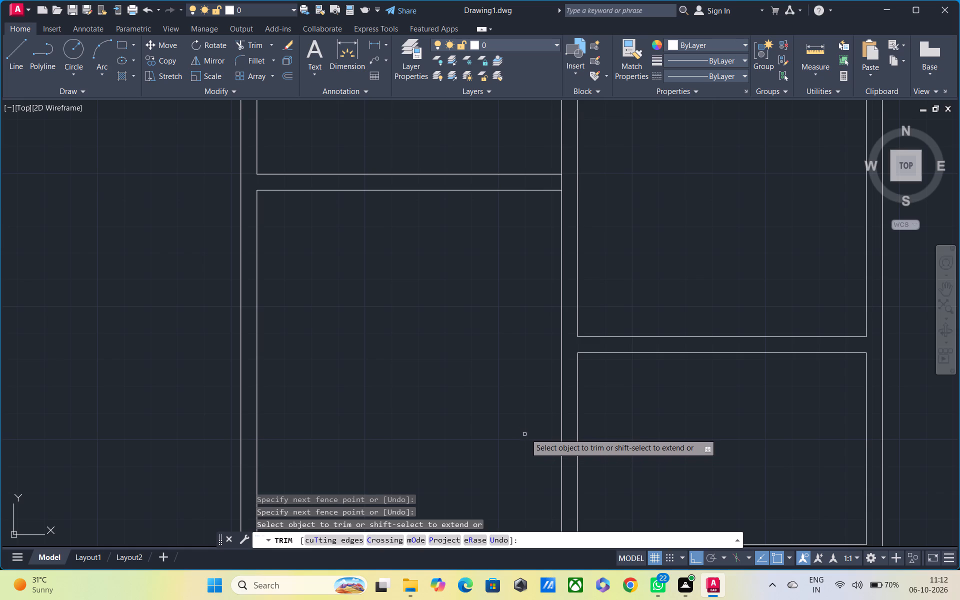
scroll(483, 402, "down", 1)
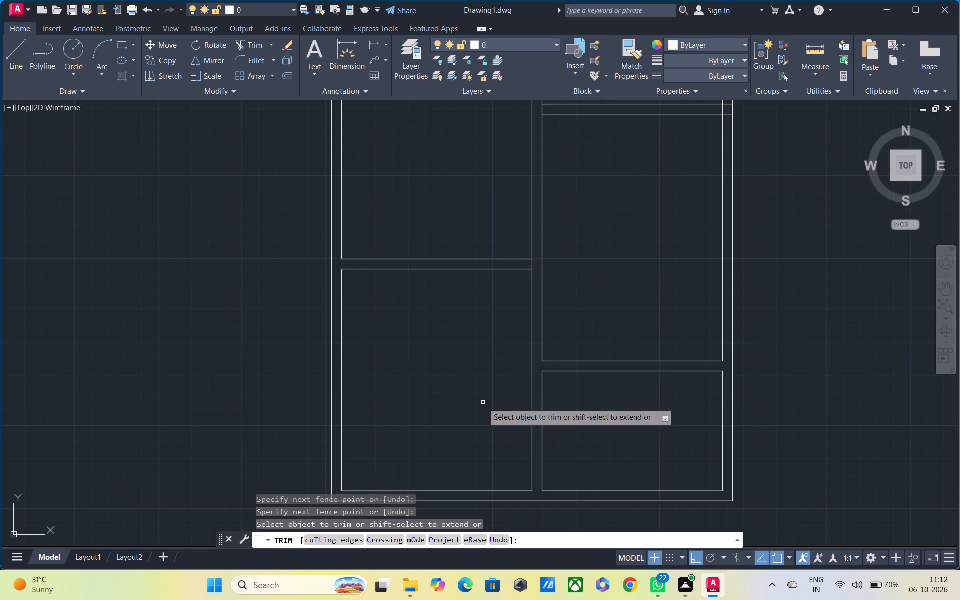
middle_click_drag(520, 355, 475, 482)
middle_click_drag(605, 330, 599, 427)
scroll(709, 308, "up", 1)
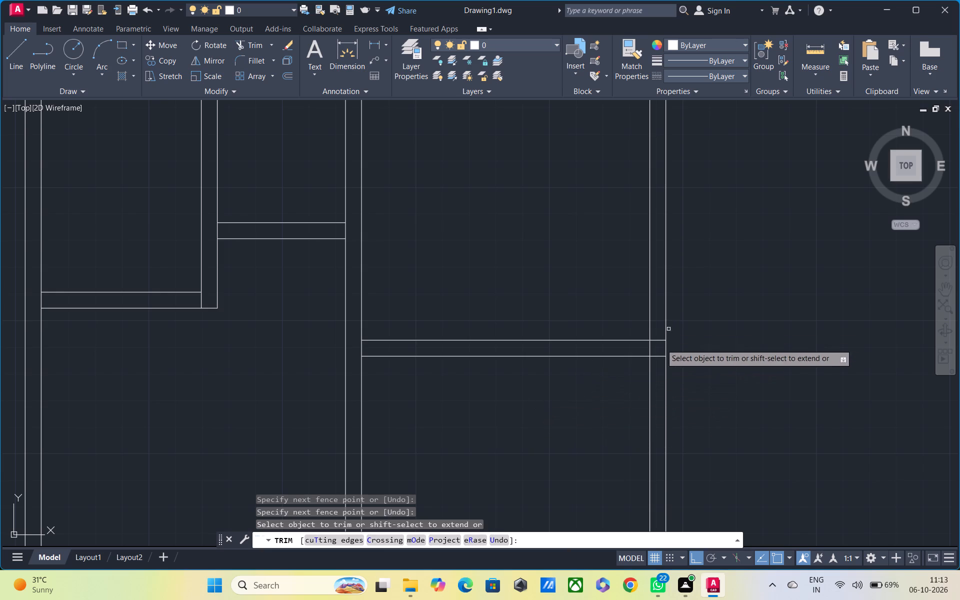
scroll(660, 344, "up", 2)
left_click_drag(664, 312, 654, 406)
left_click_drag(646, 358, 586, 362)
Trim the central partition's right-hand line between the two lines of the right bay's upper cross wall.
scroll(591, 359, "down", 3)
middle_click_drag(602, 374, 655, 458)
middle_click_drag(561, 351, 728, 309)
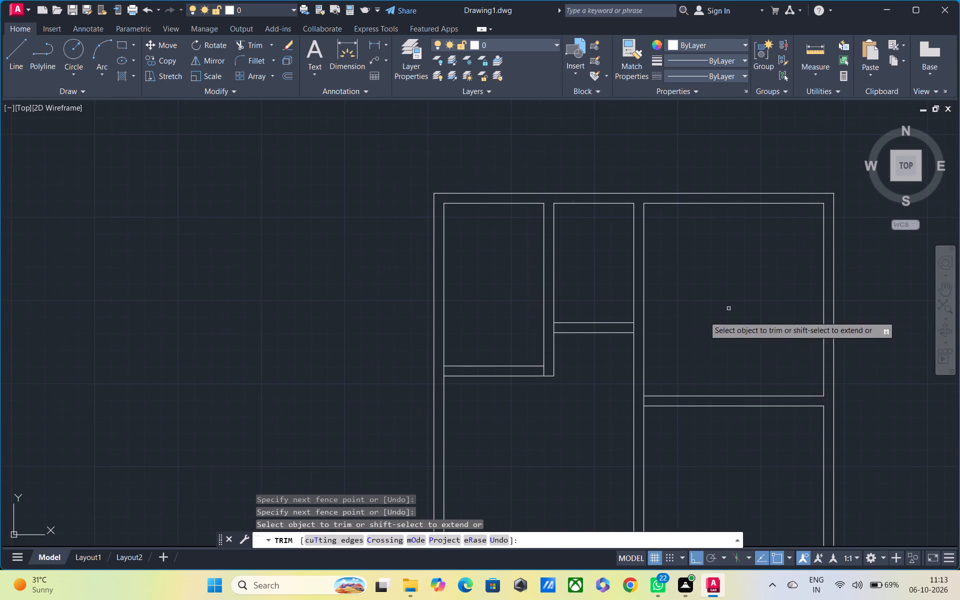
scroll(659, 403, "up", 2)
left_click_drag(611, 401, 632, 399)
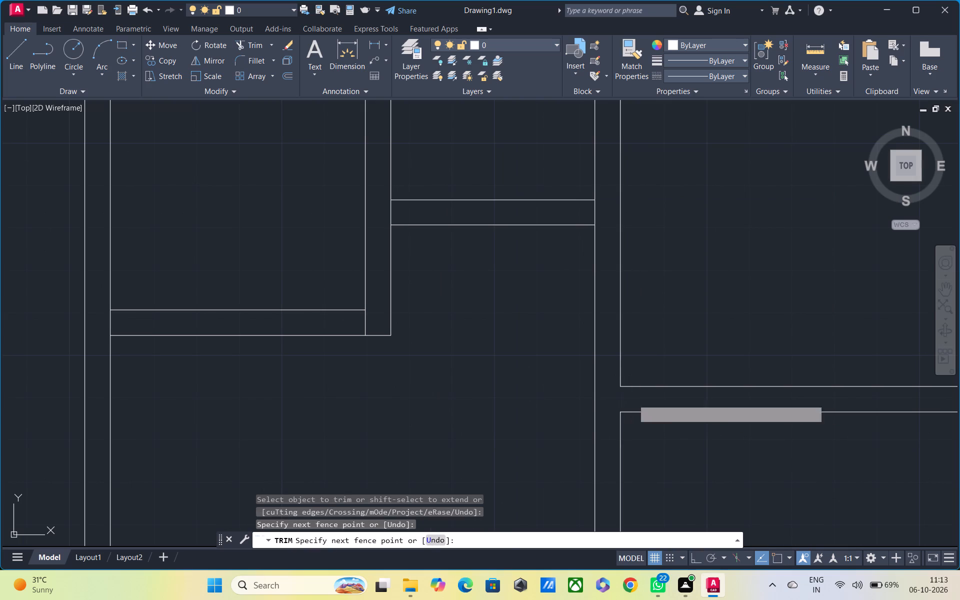
Trim the partition lines at both ends of the top middle room's cross wall, between its two lines.
middle_click_drag(633, 396, 704, 440)
scroll(614, 331, "down", 3)
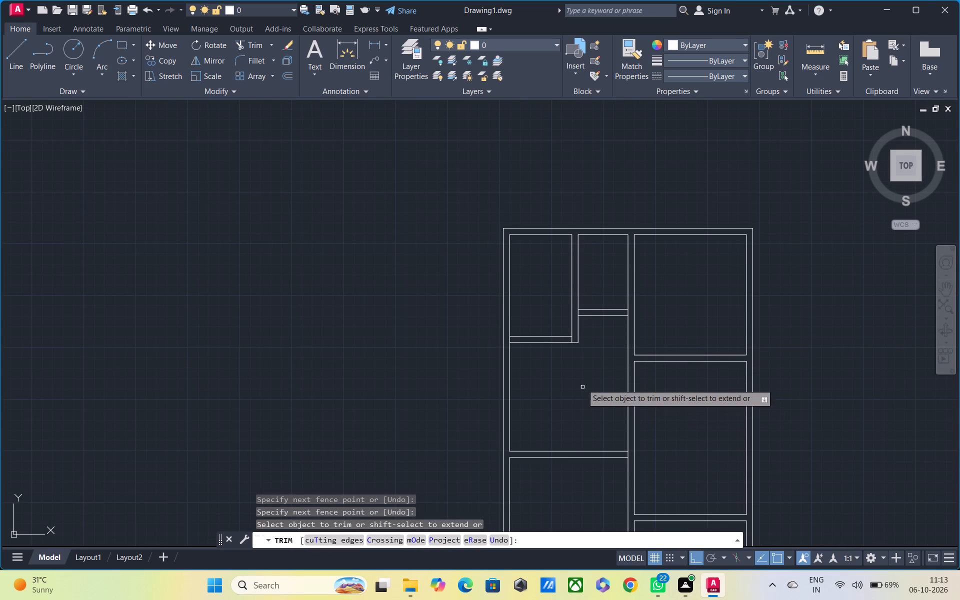
middle_click_drag(584, 377, 604, 446)
middle_click_drag(595, 393, 599, 438)
scroll(616, 413, "up", 2)
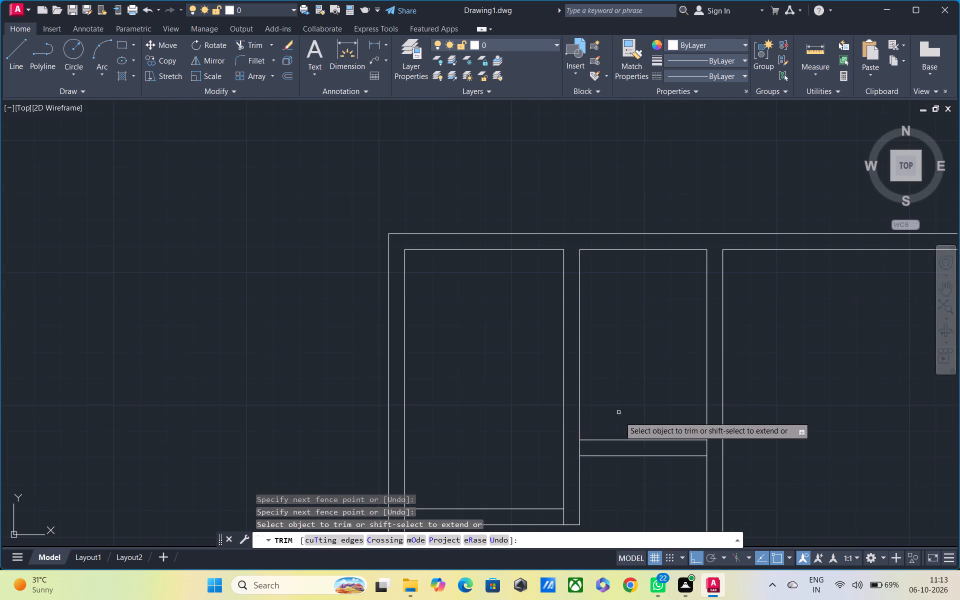
left_click_drag(569, 446, 602, 451)
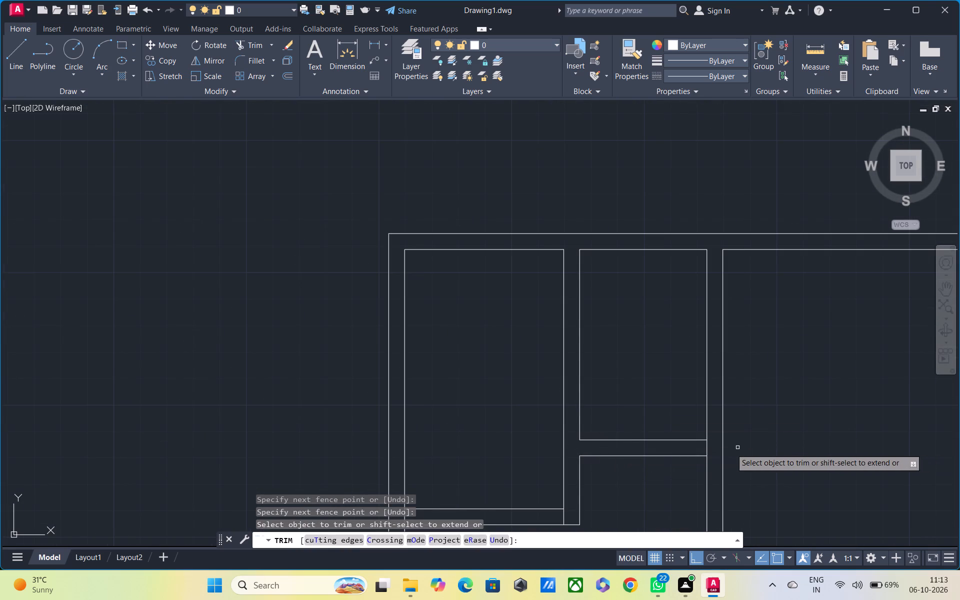
left_click_drag(695, 451, 716, 449)
scroll(707, 449, "down", 2)
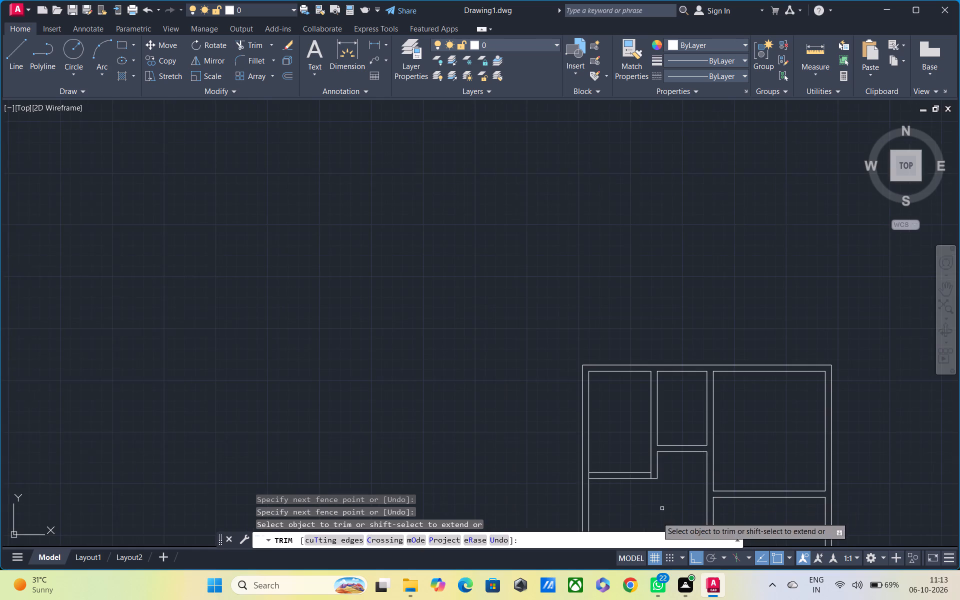
middle_click_drag(657, 517, 707, 382)
scroll(700, 387, "down", 2)
middle_click_drag(694, 452, 642, 400)
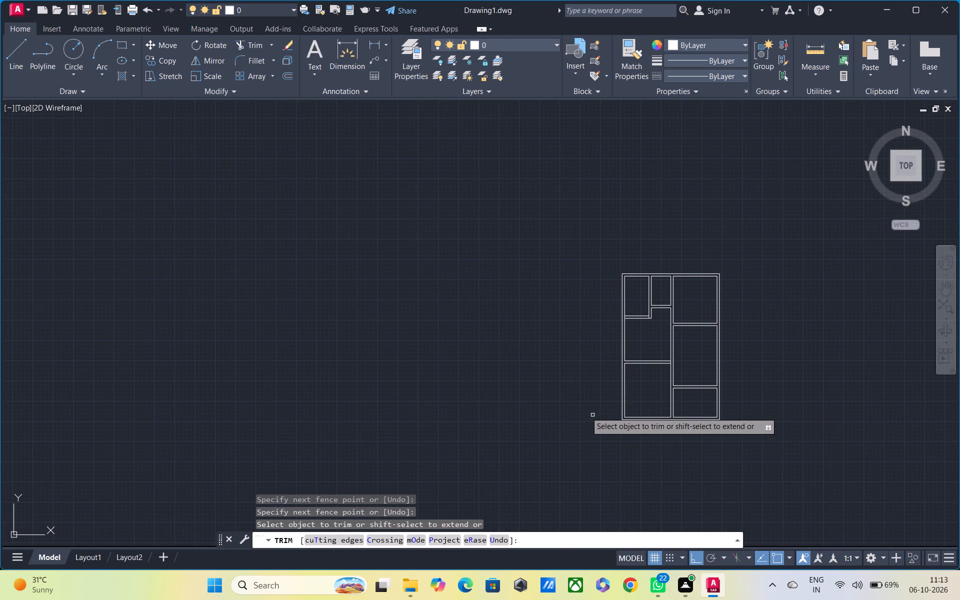
key("Escape")
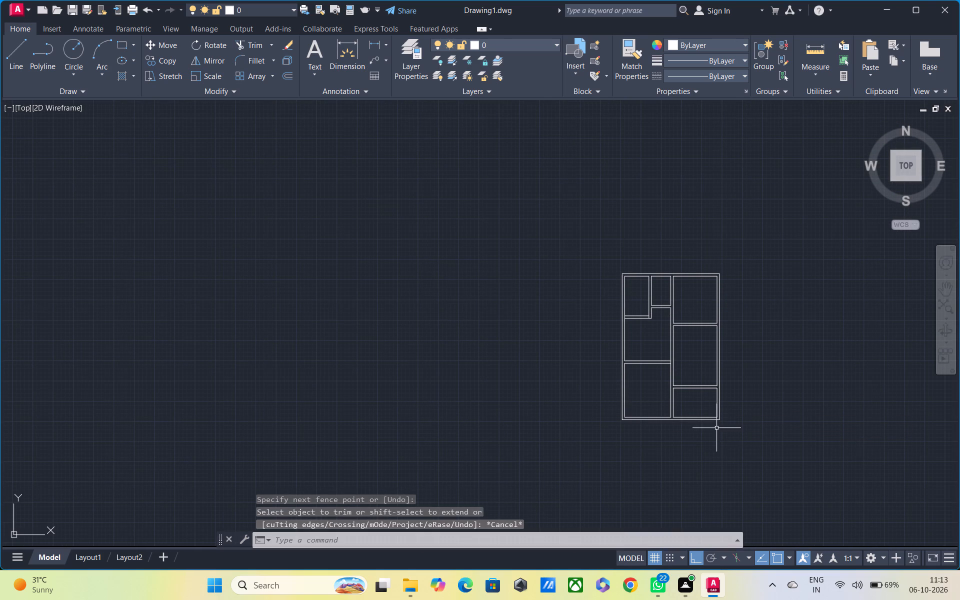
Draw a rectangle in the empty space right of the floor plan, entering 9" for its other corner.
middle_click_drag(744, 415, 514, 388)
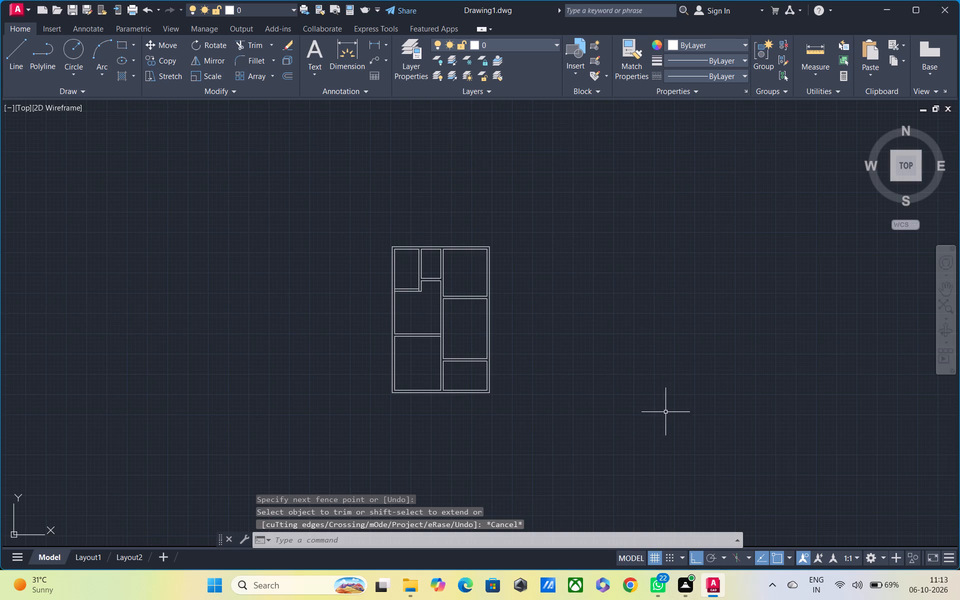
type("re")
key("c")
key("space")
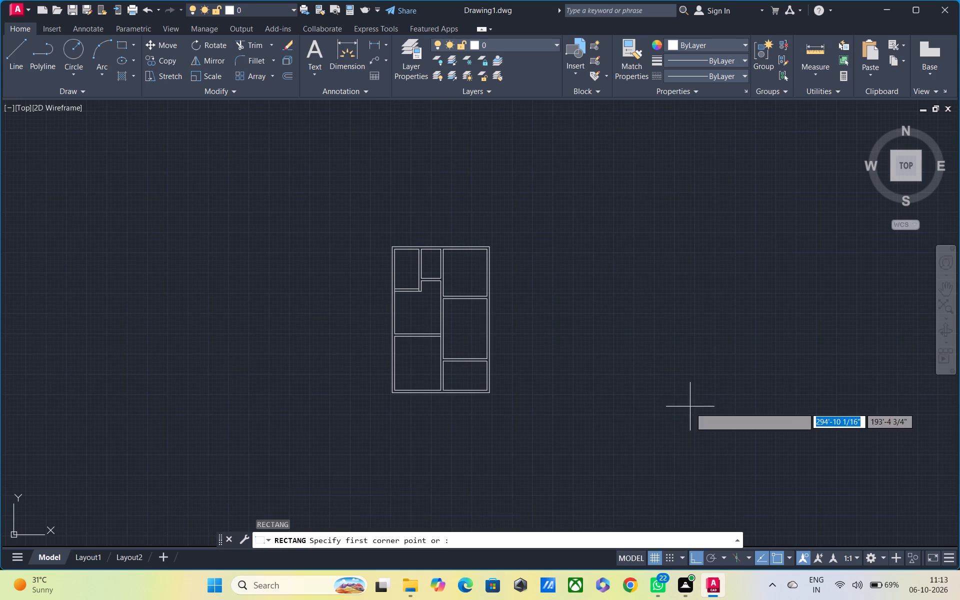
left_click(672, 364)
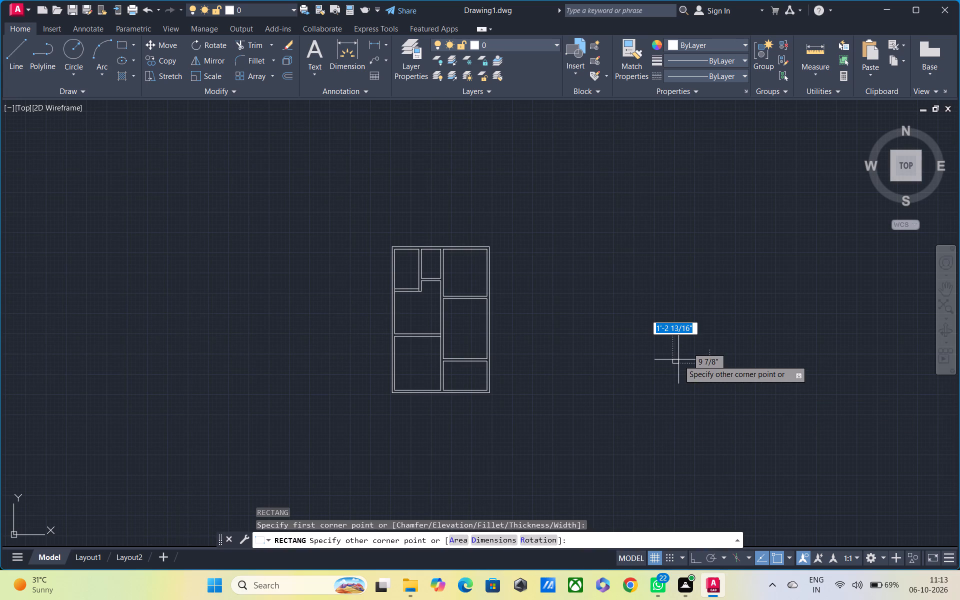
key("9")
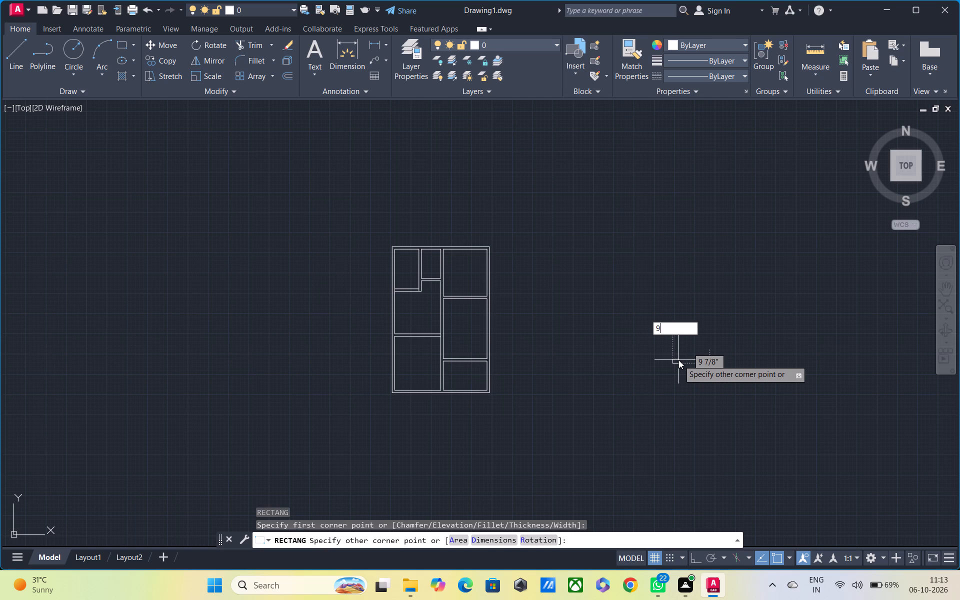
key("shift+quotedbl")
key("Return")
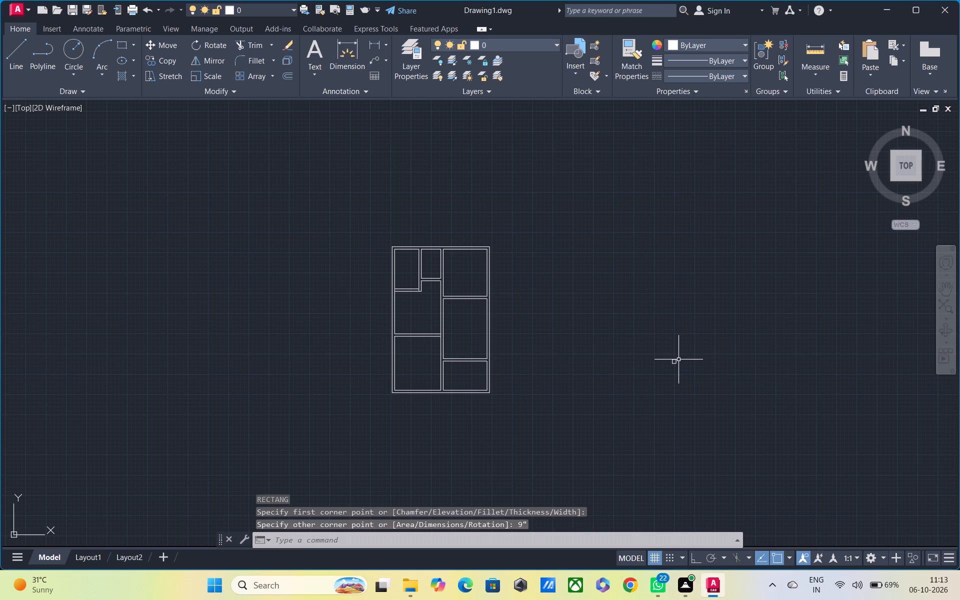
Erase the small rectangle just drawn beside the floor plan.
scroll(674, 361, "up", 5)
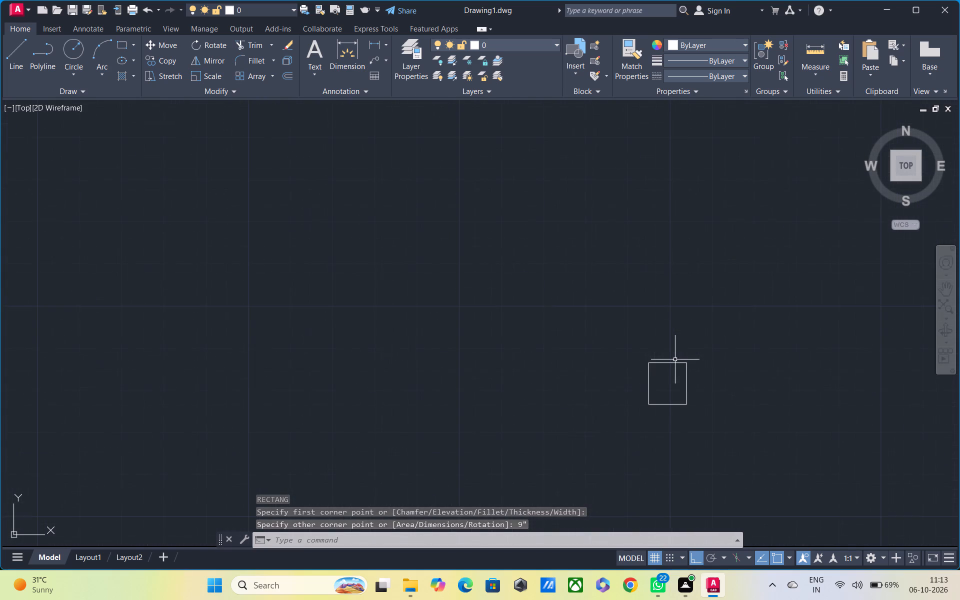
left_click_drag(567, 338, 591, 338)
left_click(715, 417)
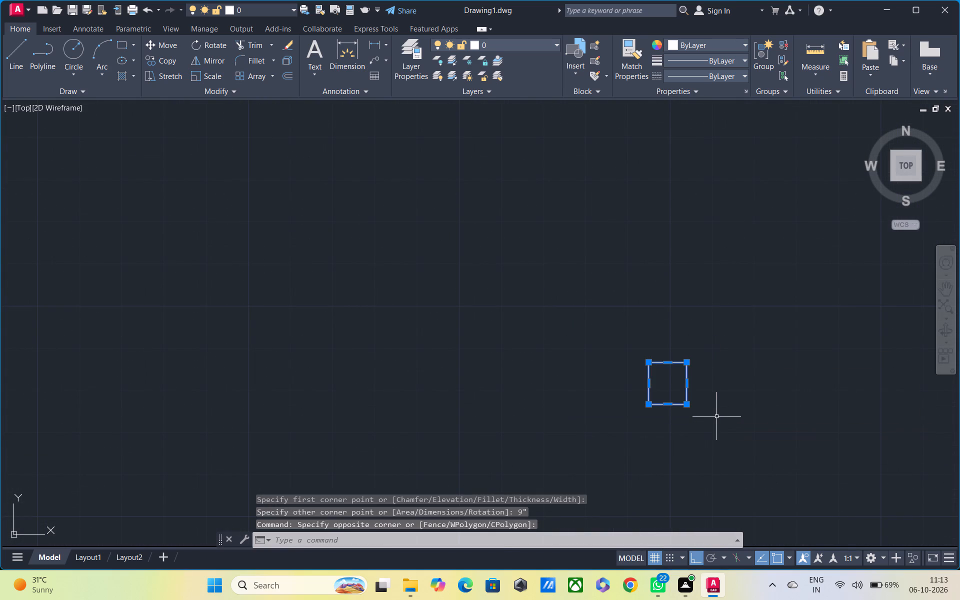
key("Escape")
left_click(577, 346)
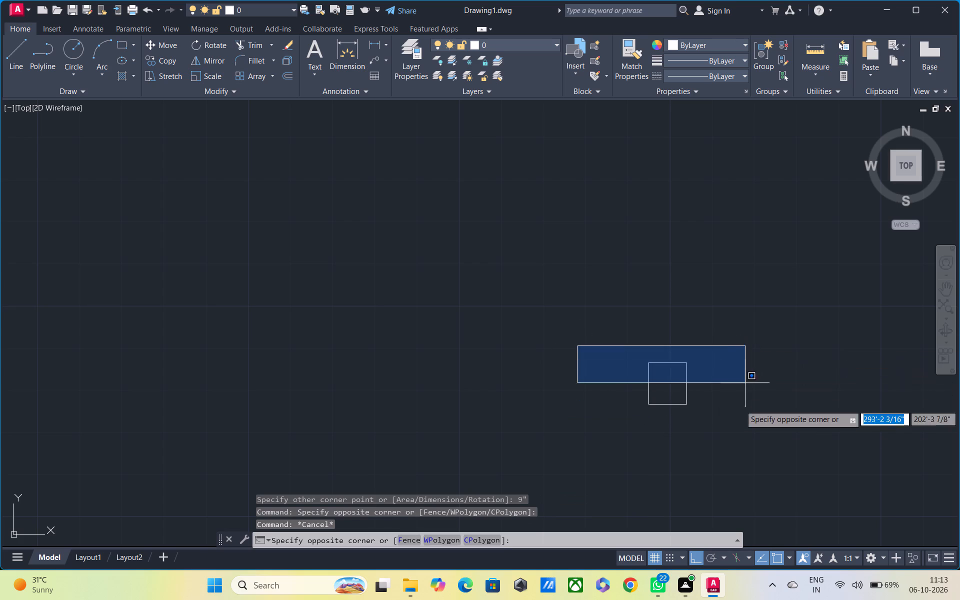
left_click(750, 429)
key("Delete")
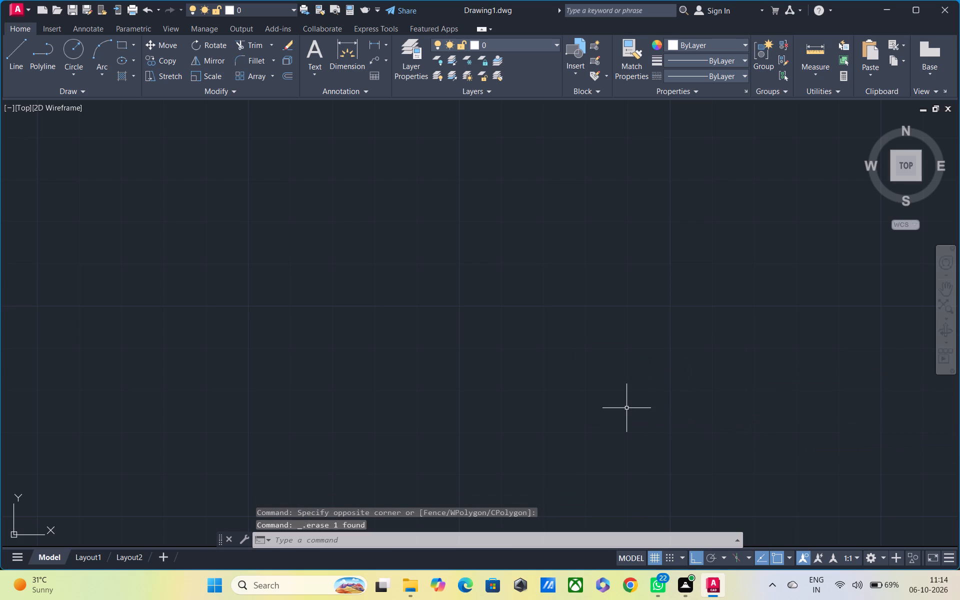
Draw a rectangle by dimensions, 9" long and 12" wide, in the empty space right of the floor plan.
type("rec")
key("space")
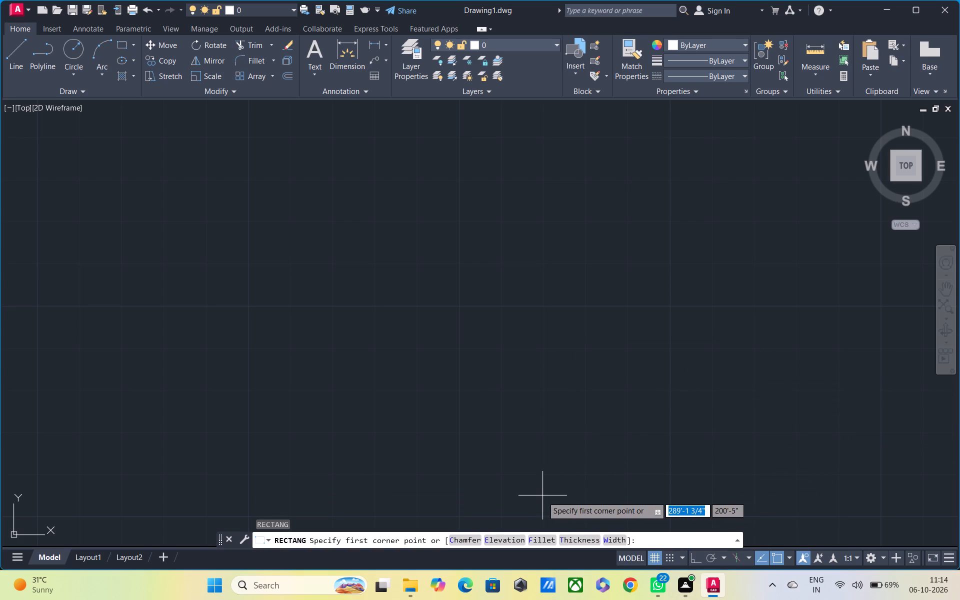
left_click(552, 394)
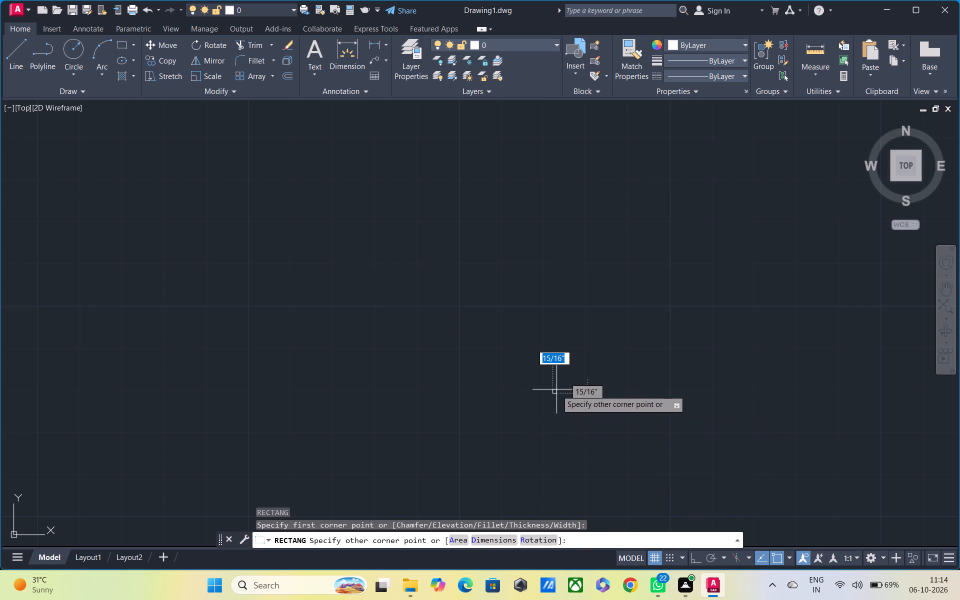
type("d")
key("space")
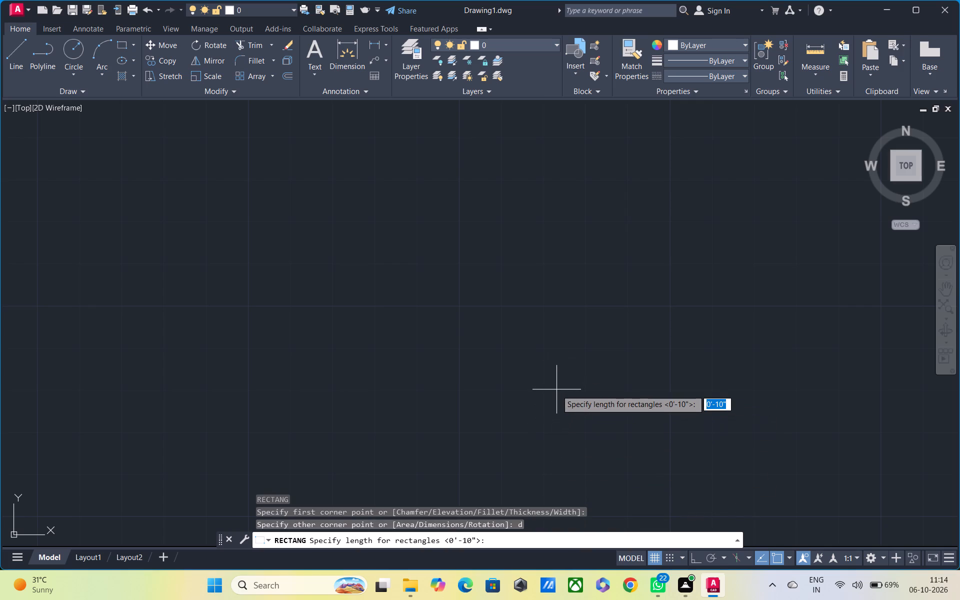
type("9\"")
key("Return")
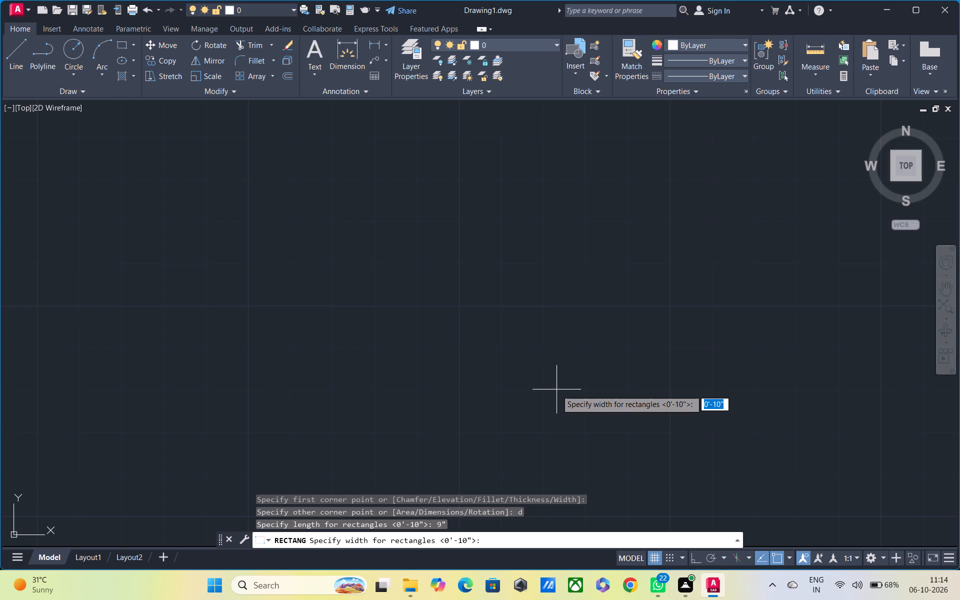
type("12\"")
key("Return")
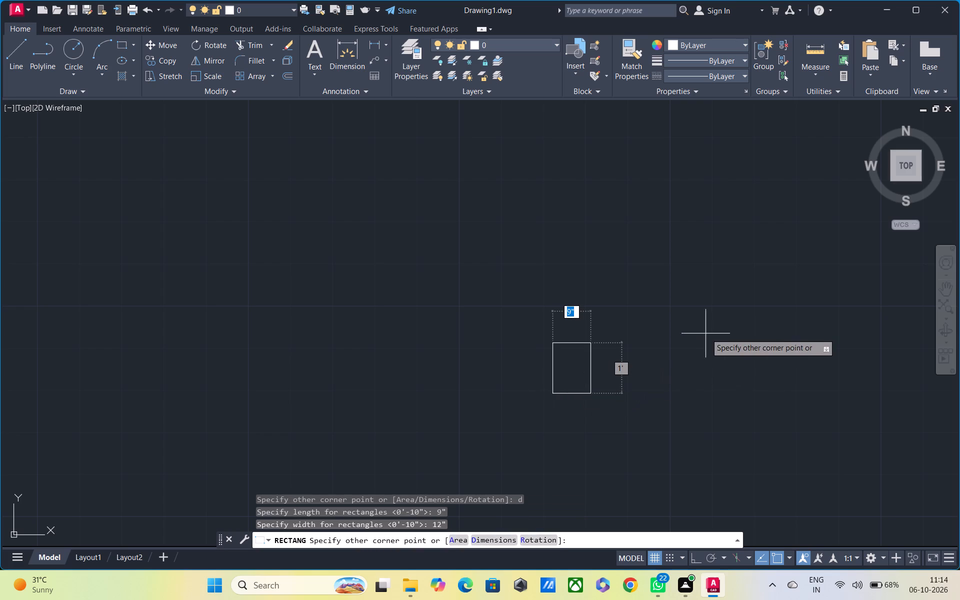
scroll(626, 357, "down", 3)
middle_click_drag(591, 382, 572, 391)
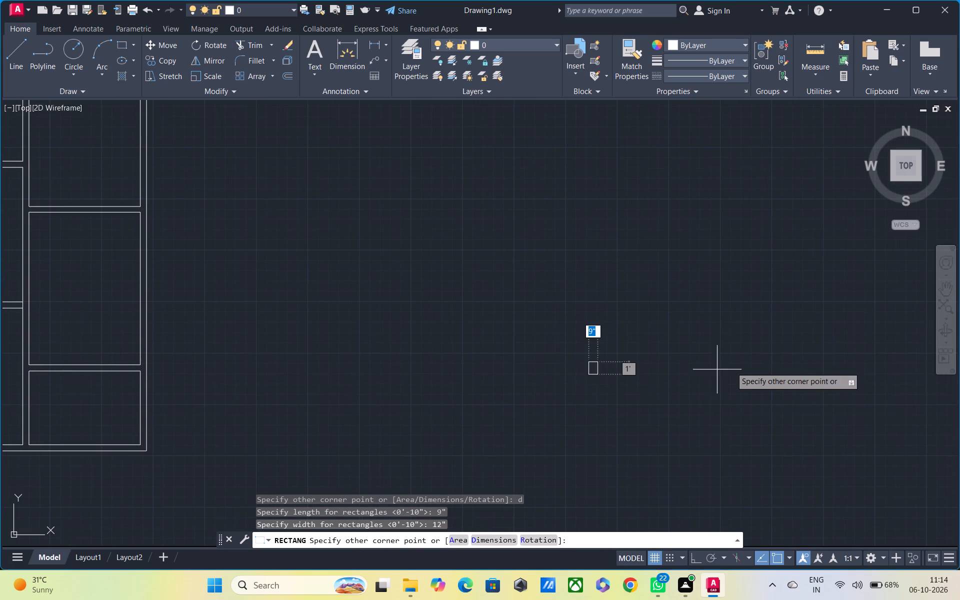
left_click(631, 374)
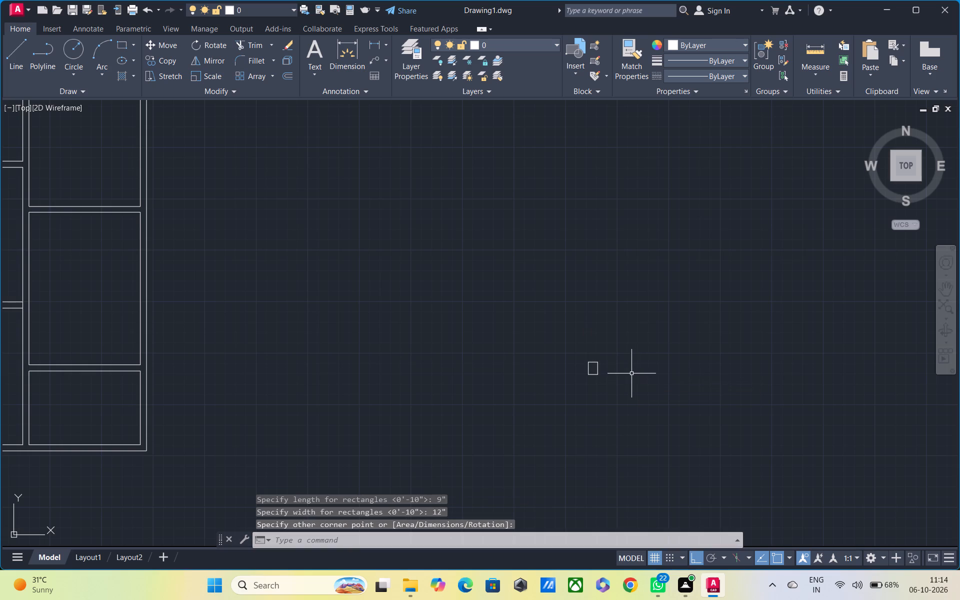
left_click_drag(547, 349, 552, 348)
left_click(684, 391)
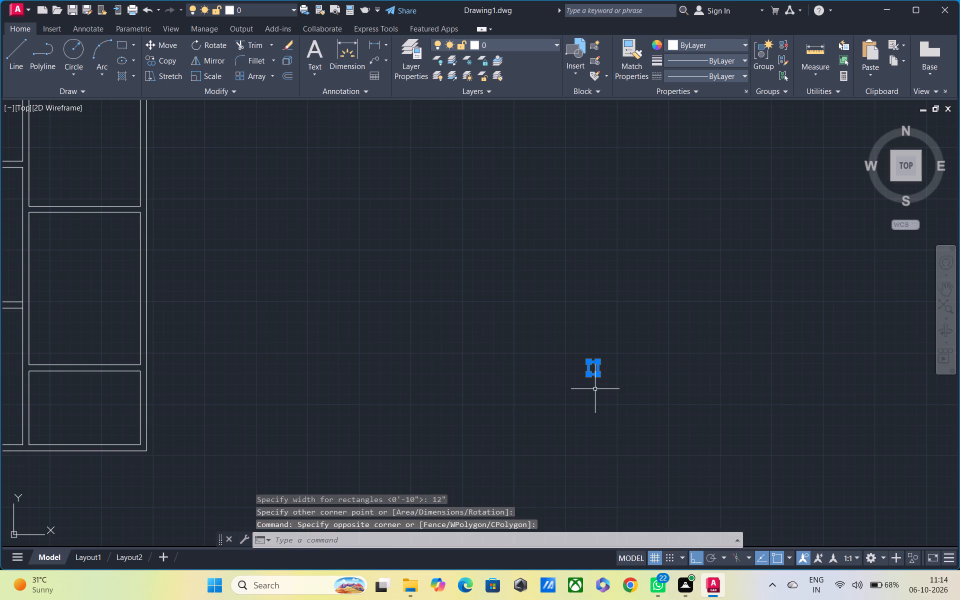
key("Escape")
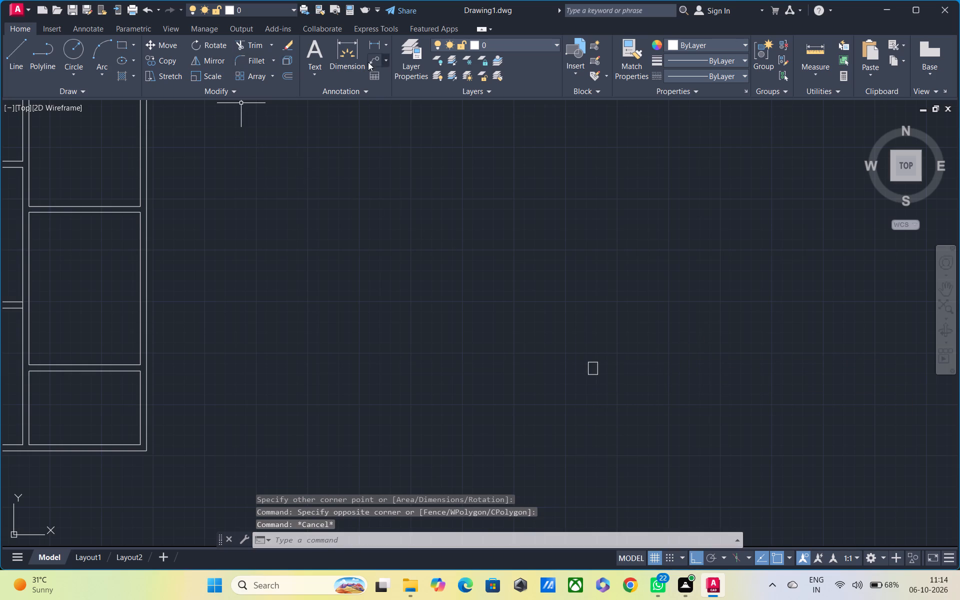
Hatch the 9" by 12" rectangle beside the floor plan with a SOLID pattern in red colour 153,27,30.
left_click(136, 74)
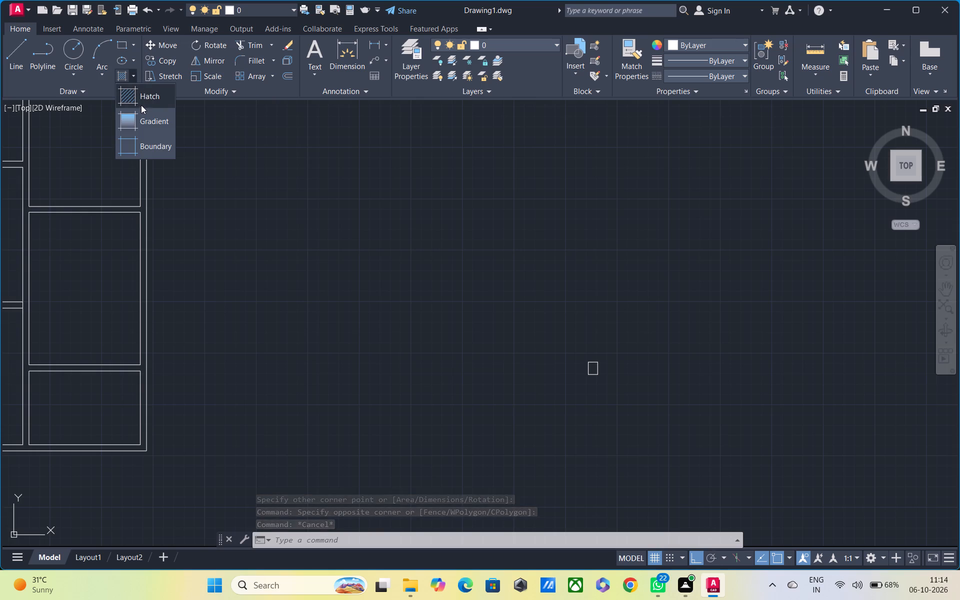
left_click(152, 102)
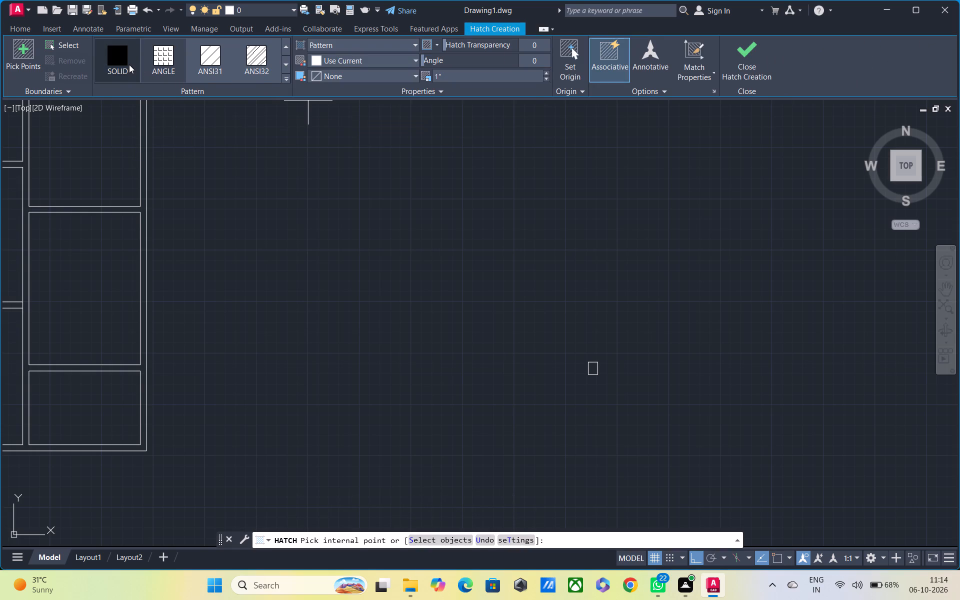
left_click(129, 64)
left_click(373, 63)
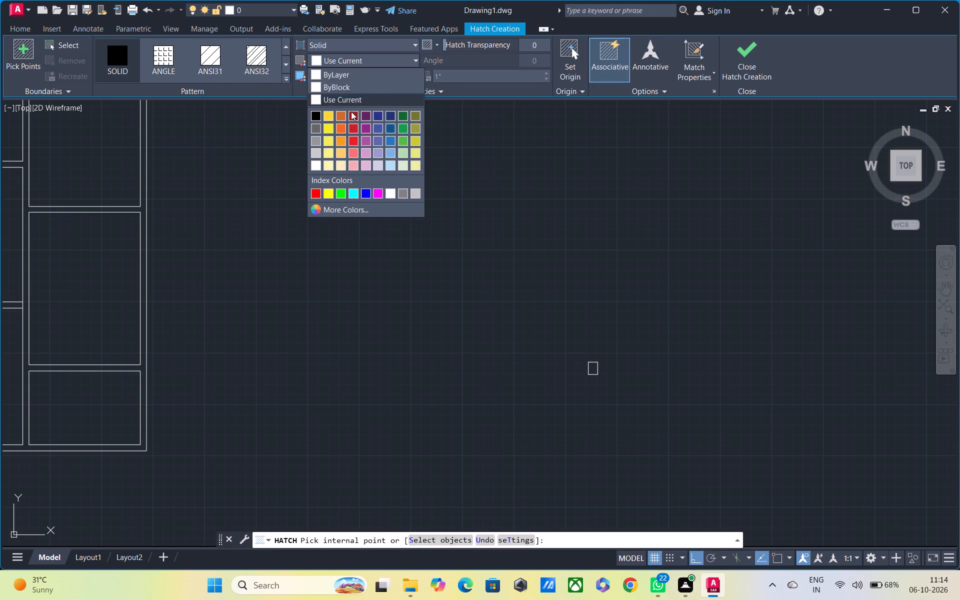
left_click(354, 113)
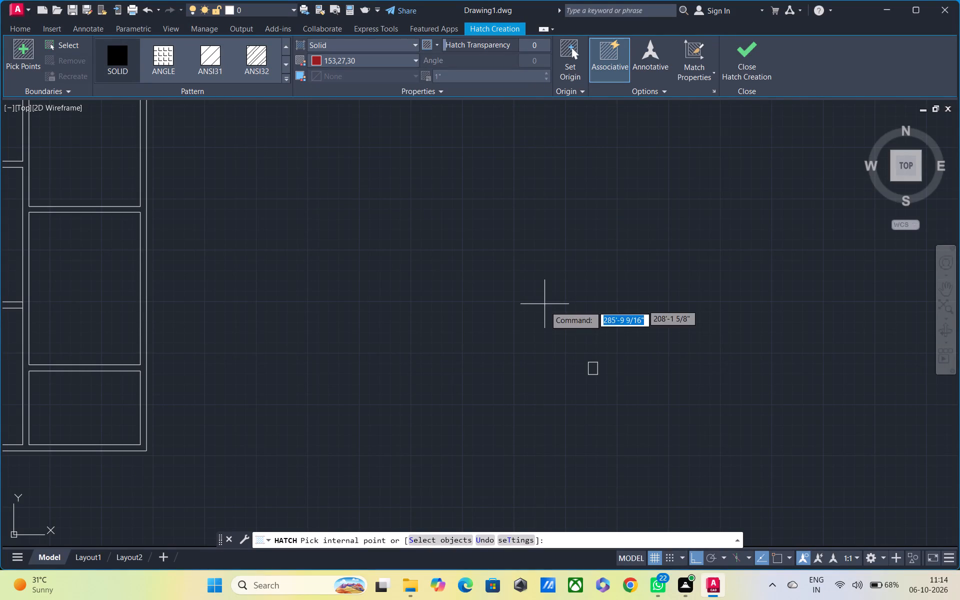
left_click(592, 366)
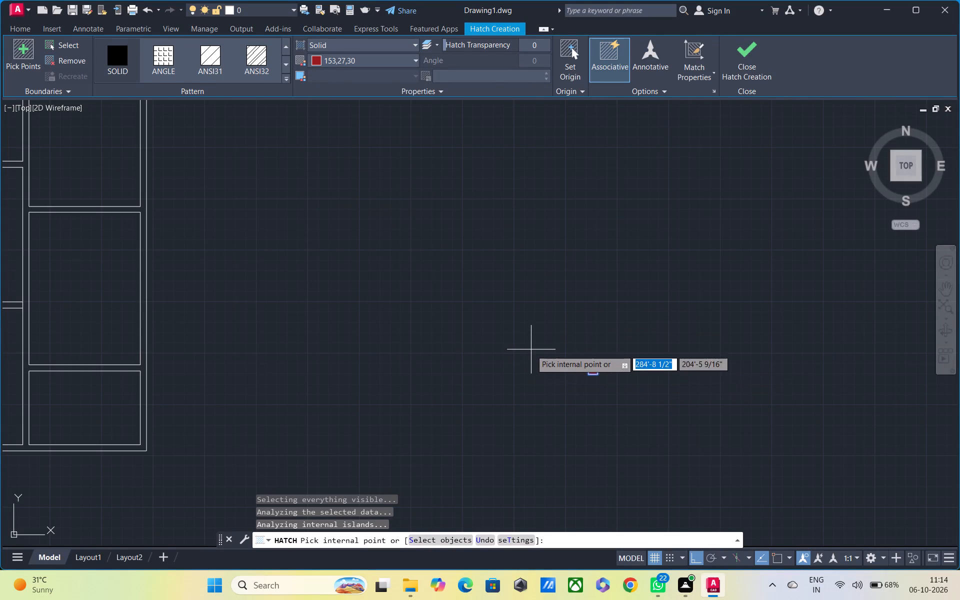
key("Escape")
Copy the red-hatched rectangle with its hatch from its centre, placing the copy horizontally toward the floor plan.
left_click(542, 337)
left_click(627, 404)
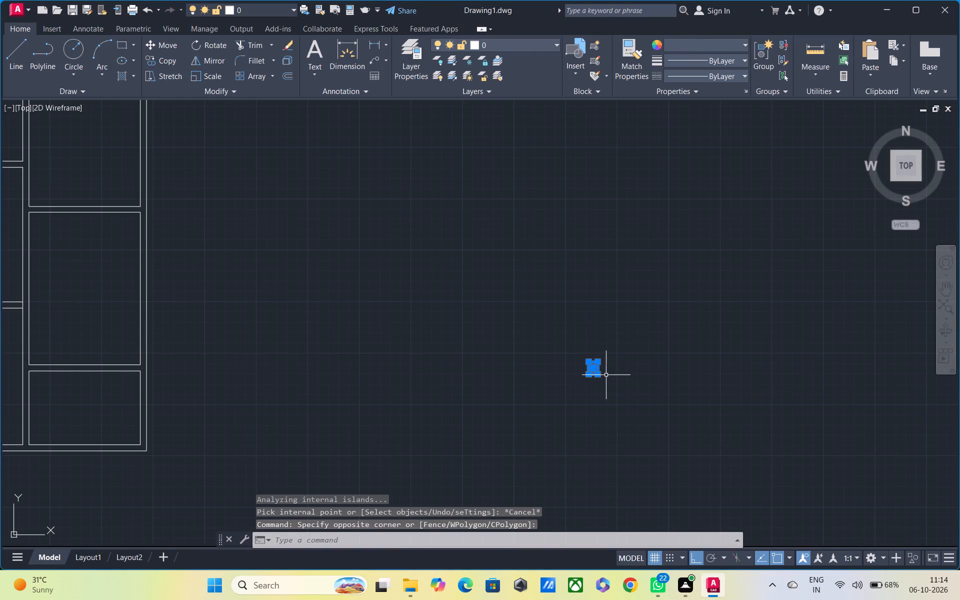
type("co")
key("space")
left_click(595, 366)
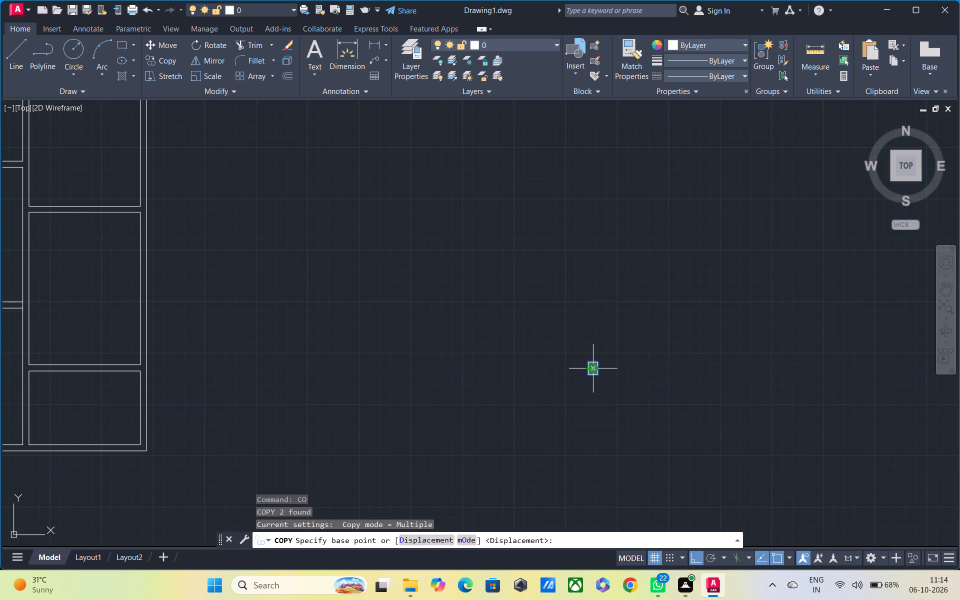
left_click(451, 356)
key("Escape")
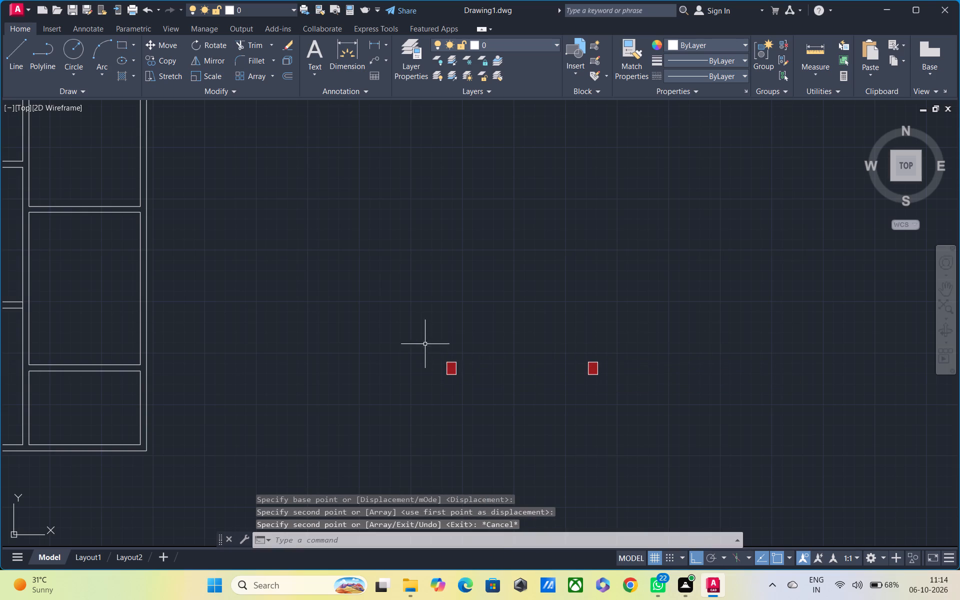
Rotate the copied hatched rectangle a quarter turn about its centre so its long side is horizontal.
left_click(413, 333)
left_click(537, 393)
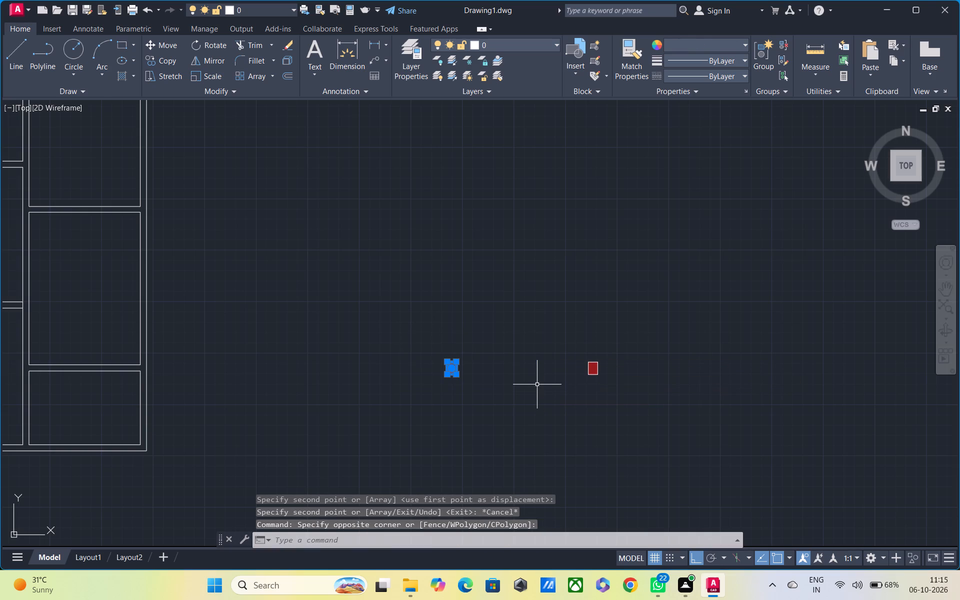
key("m")
key("BackSpace")
key("r")
key("o")
key("space")
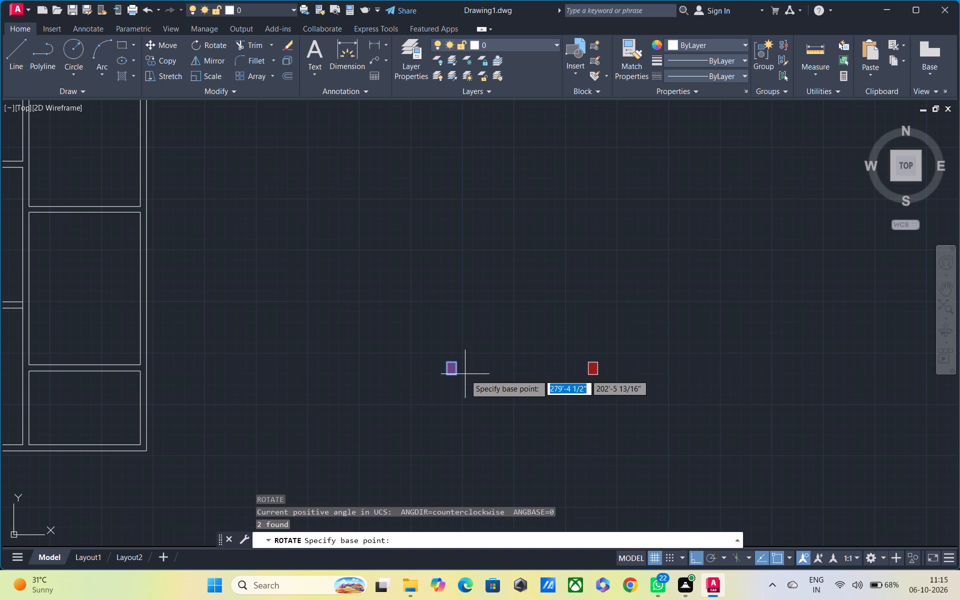
left_click(451, 370)
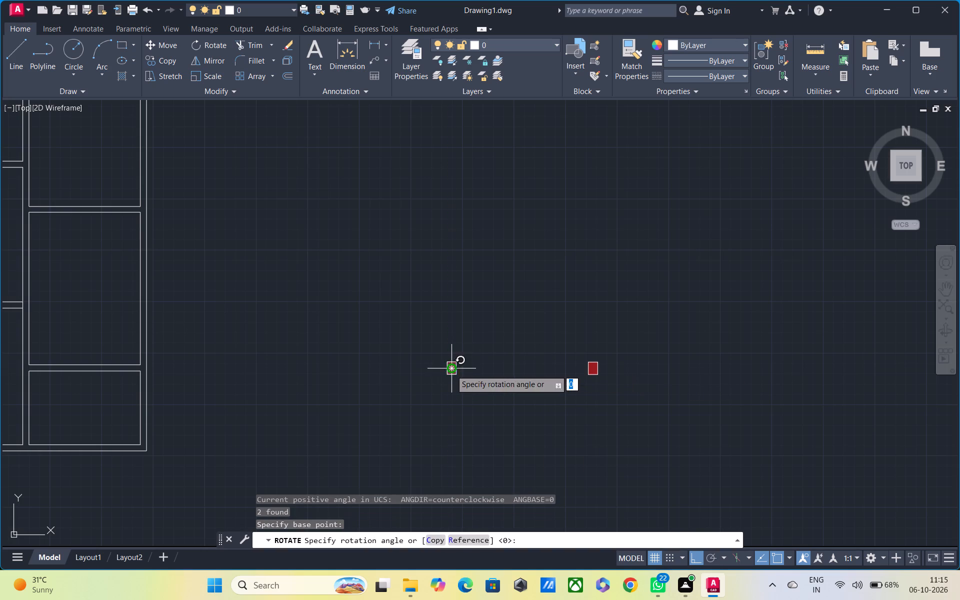
left_click(450, 409)
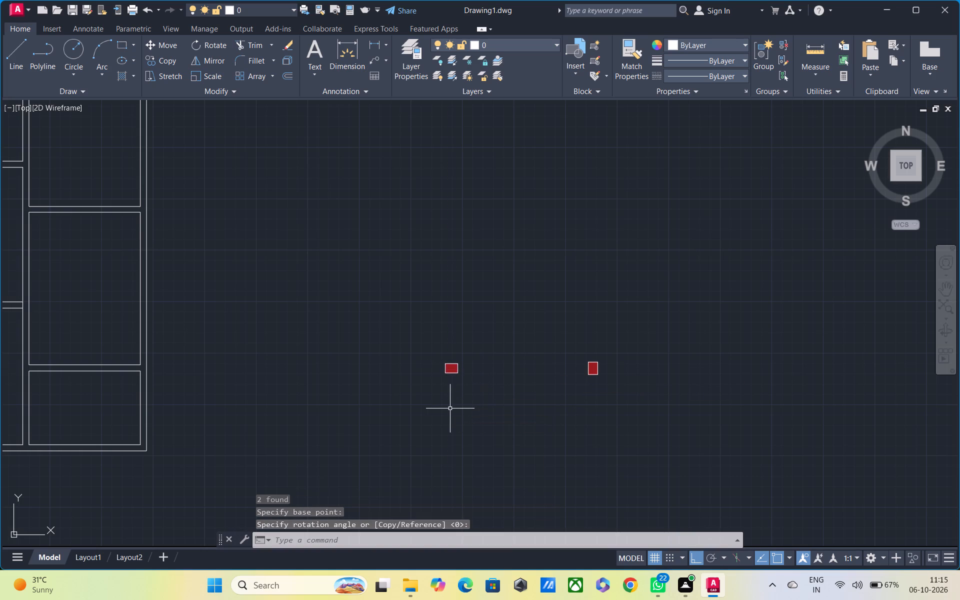
Draw a rectangle by dimensions, 6" long and 9" wide, in the empty space above the two hatched rectangles.
scroll(480, 346, "down", 1)
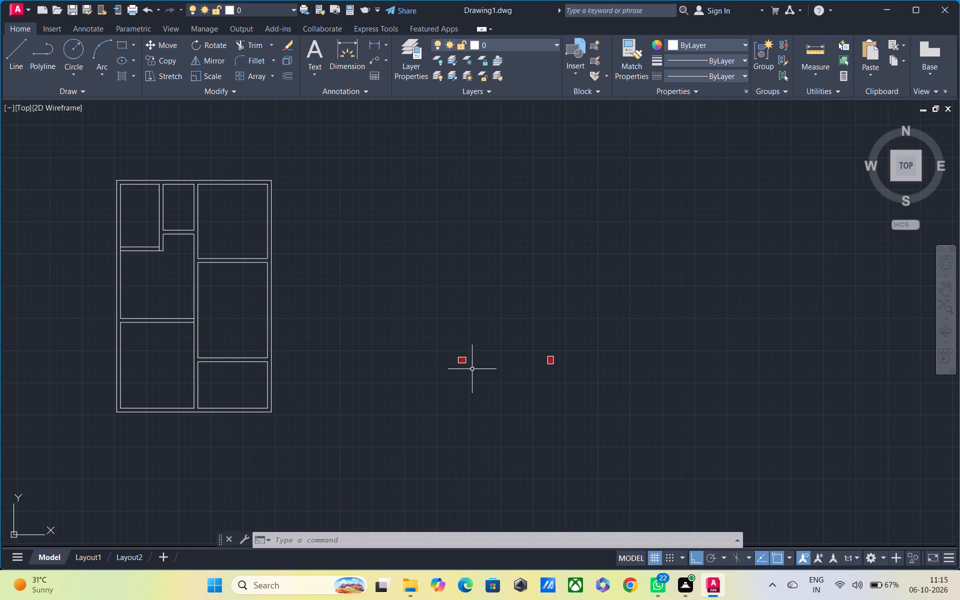
scroll(472, 369, "up", 2)
scroll(473, 368, "down", 2)
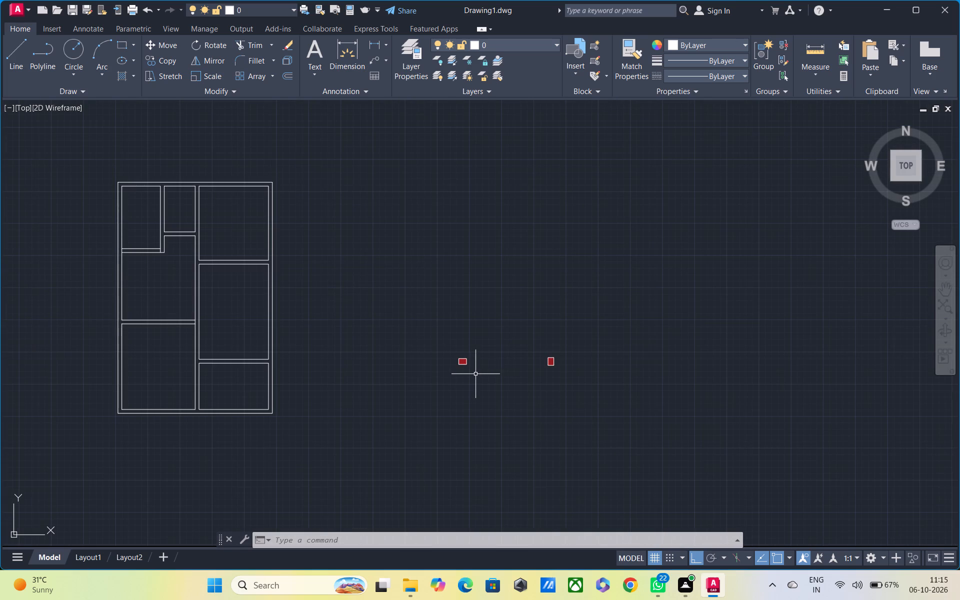
key("Escape")
type("re")
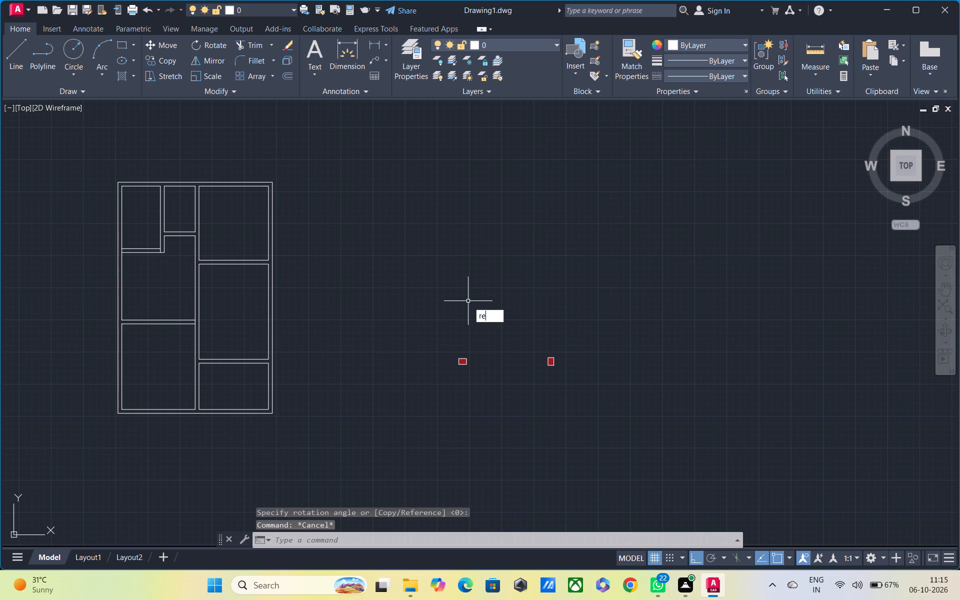
type("c")
key("space")
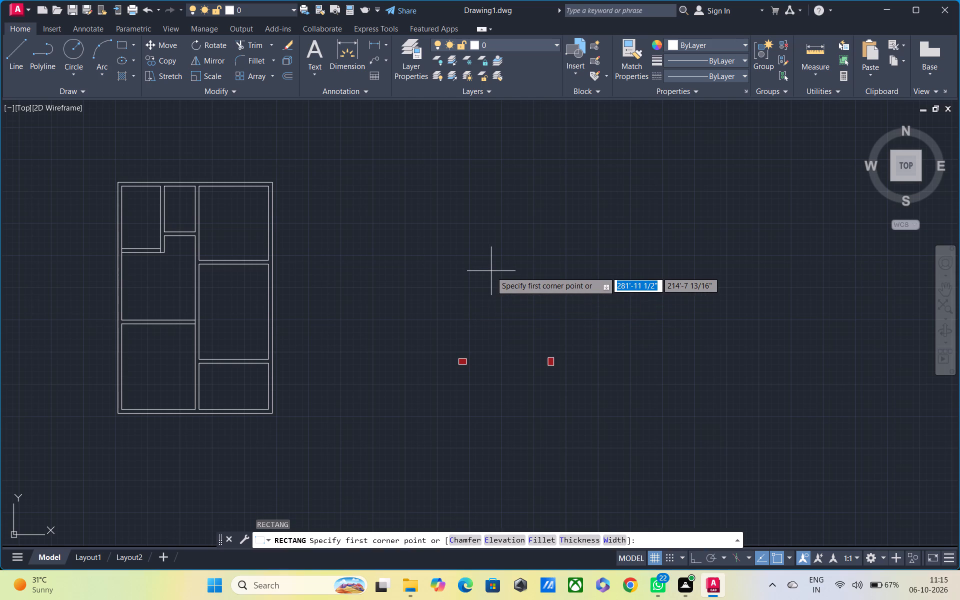
key("6")
key("shift+quotedbl")
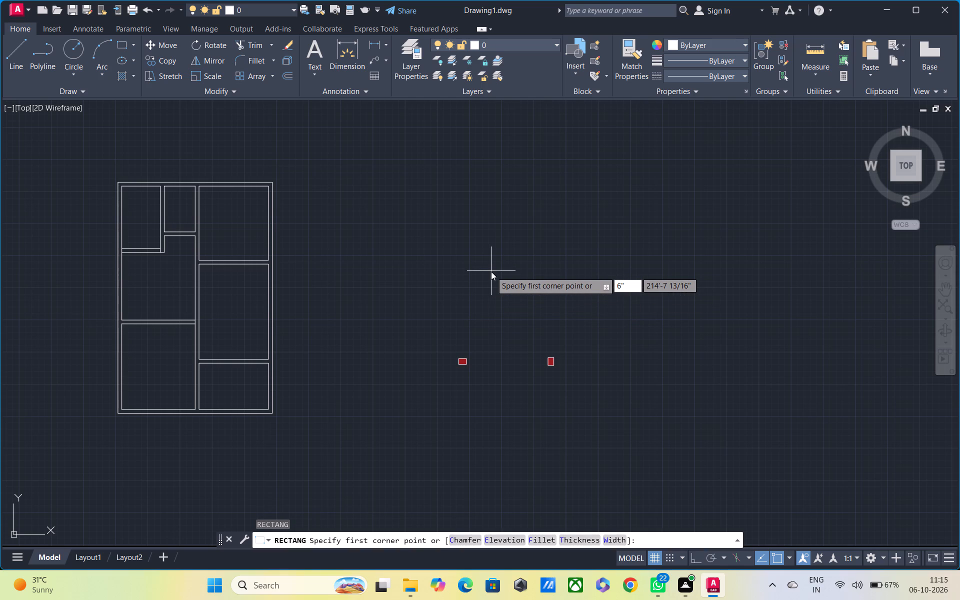
key("BackSpace")
key("BackSpace")
key("BackSpace")
left_click(475, 221)
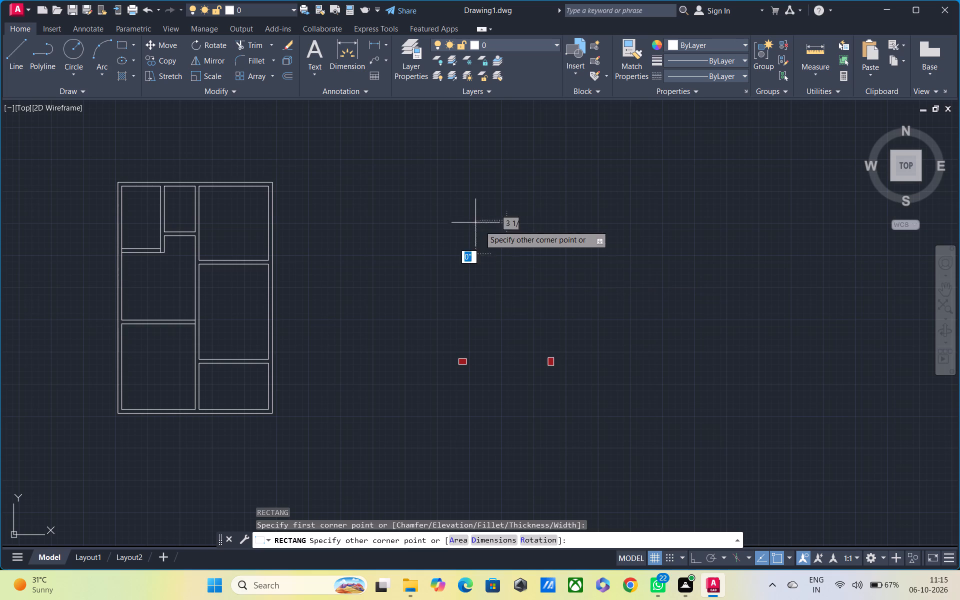
type("d")
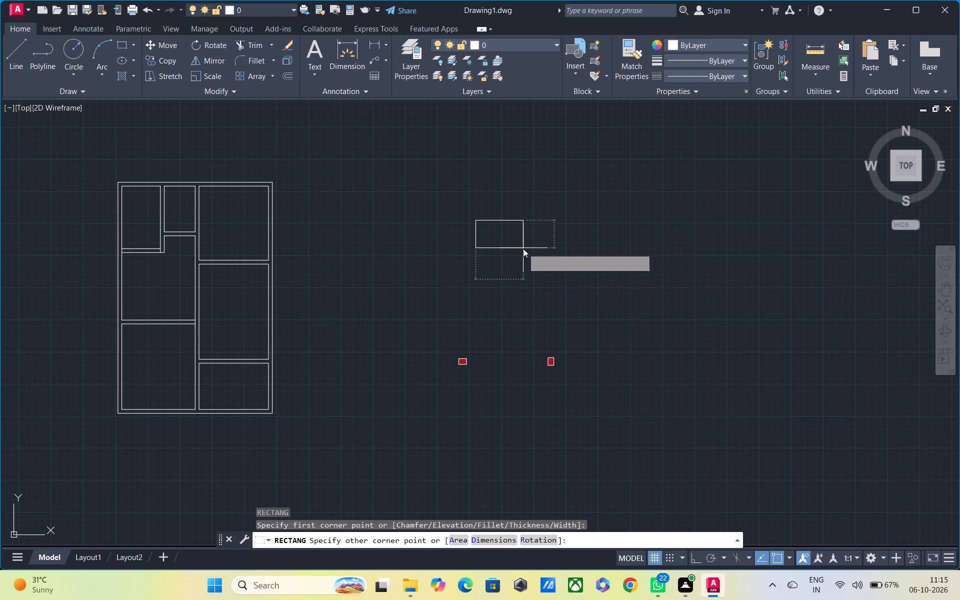
key("space")
type("6\"")
key("Return")
type("9\"")
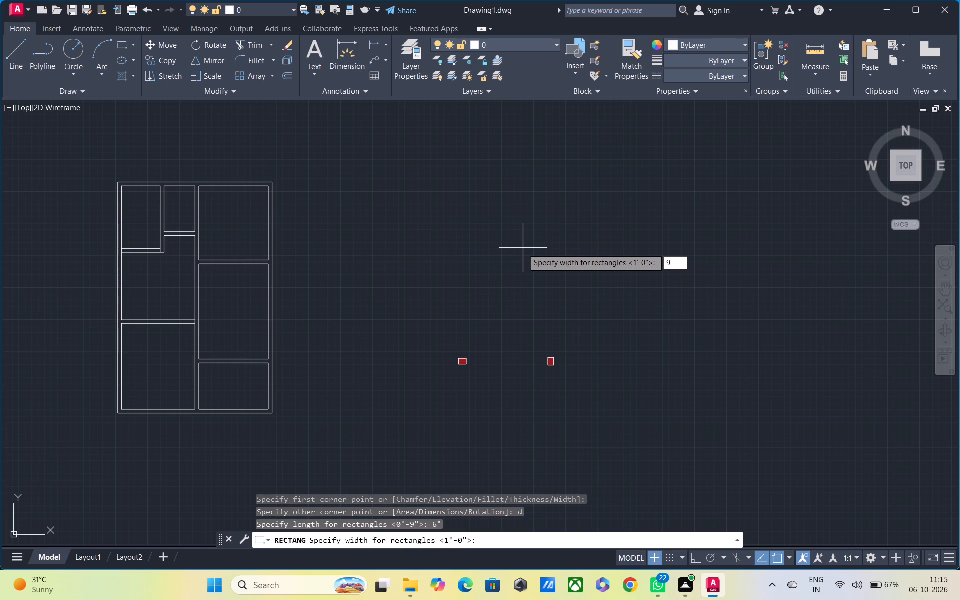
key("Return")
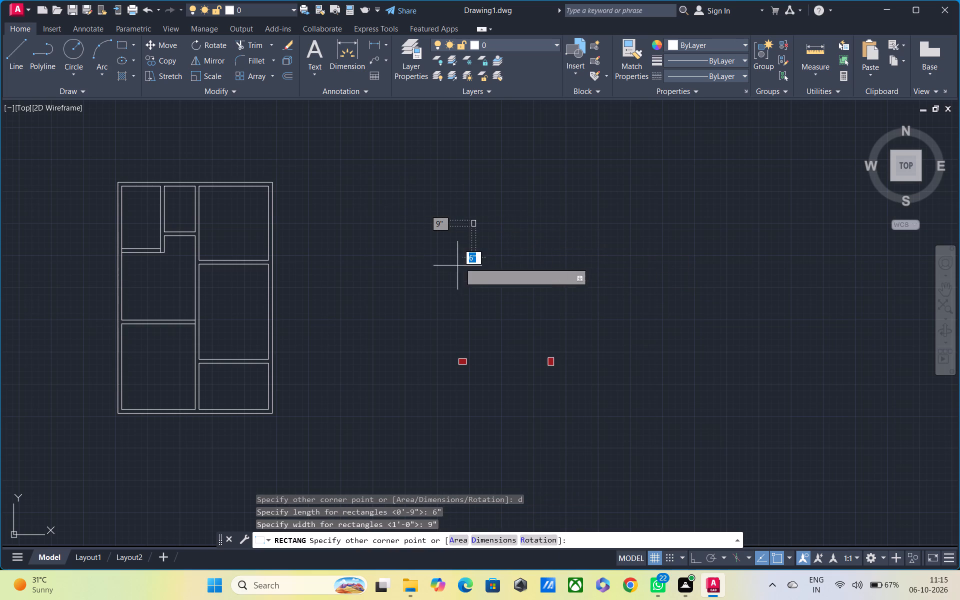
left_click(466, 251)
Match properties from the rotated copy's outline onto the 6" by 9" rectangle and the copy's own hatch.
scroll(470, 240, "up", 1)
middle_click_drag(470, 232, 506, 321)
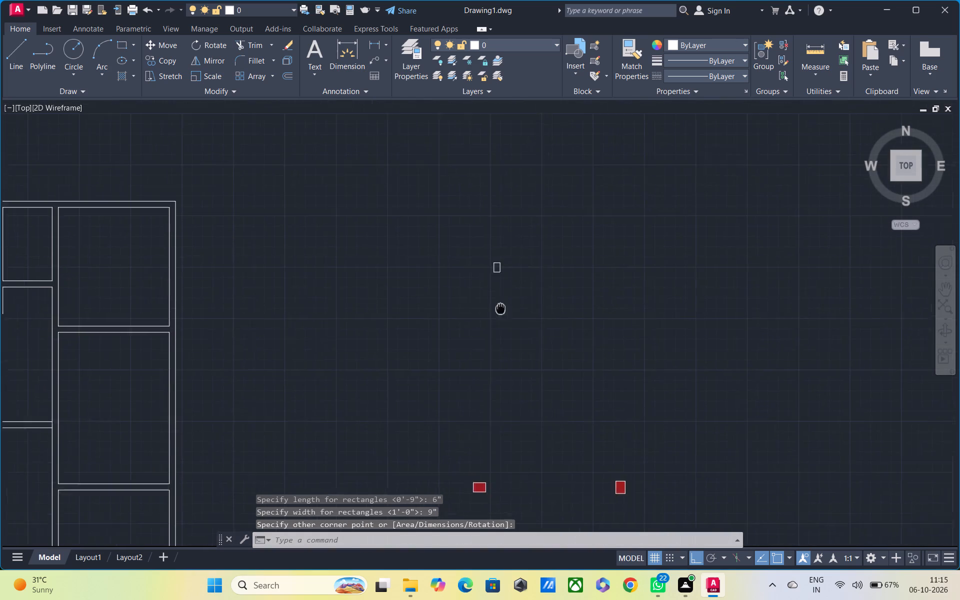
middle_click_drag(525, 481, 524, 372)
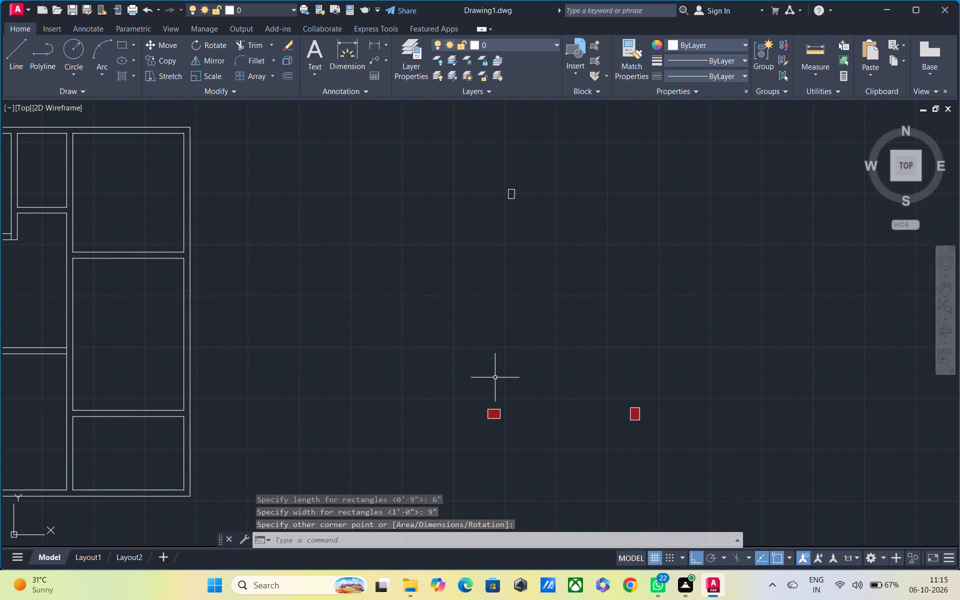
key("m")
key("a")
key("space")
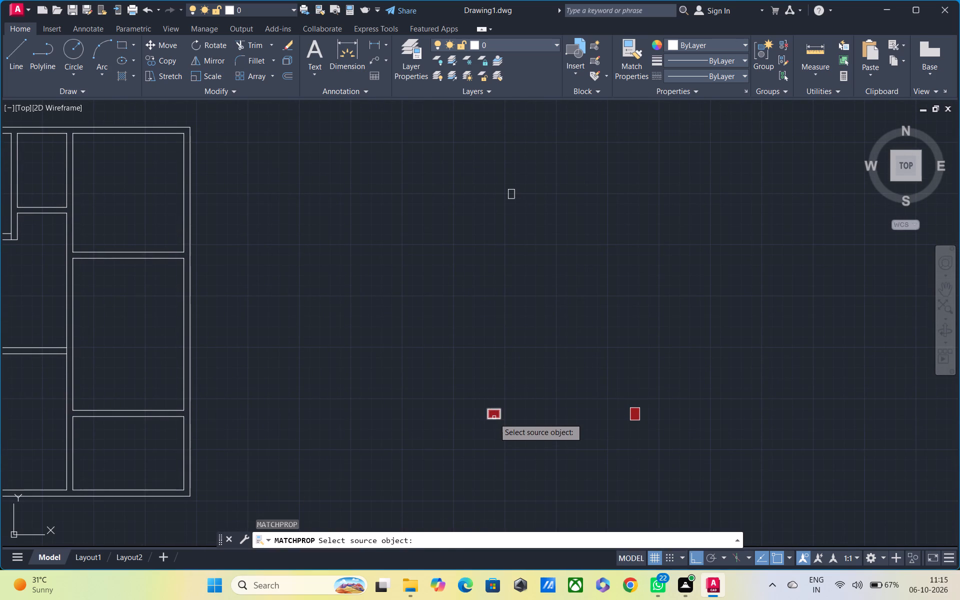
left_click(494, 418)
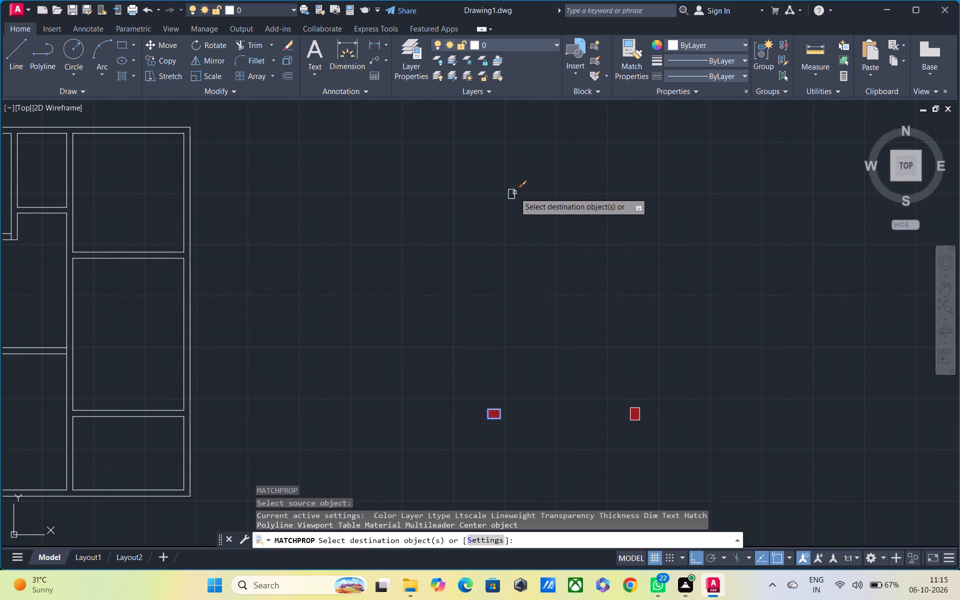
left_click(514, 193)
left_click(511, 198)
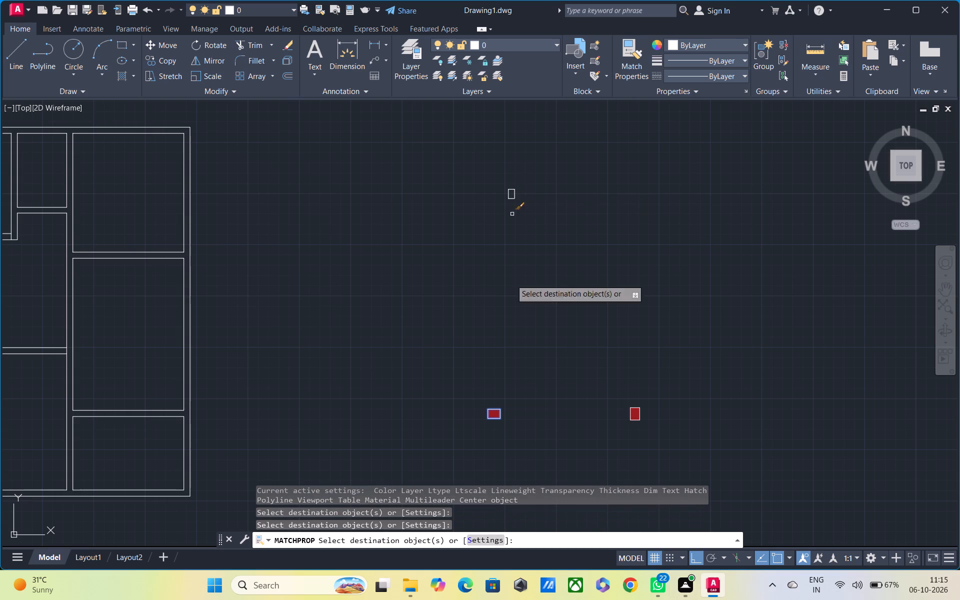
scroll(495, 417, "up", 2)
left_click(496, 411)
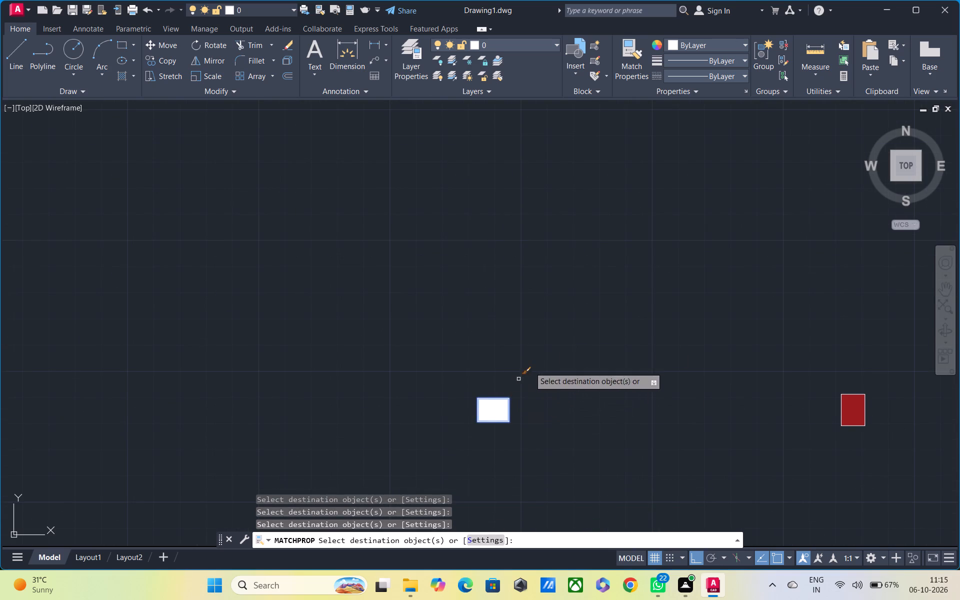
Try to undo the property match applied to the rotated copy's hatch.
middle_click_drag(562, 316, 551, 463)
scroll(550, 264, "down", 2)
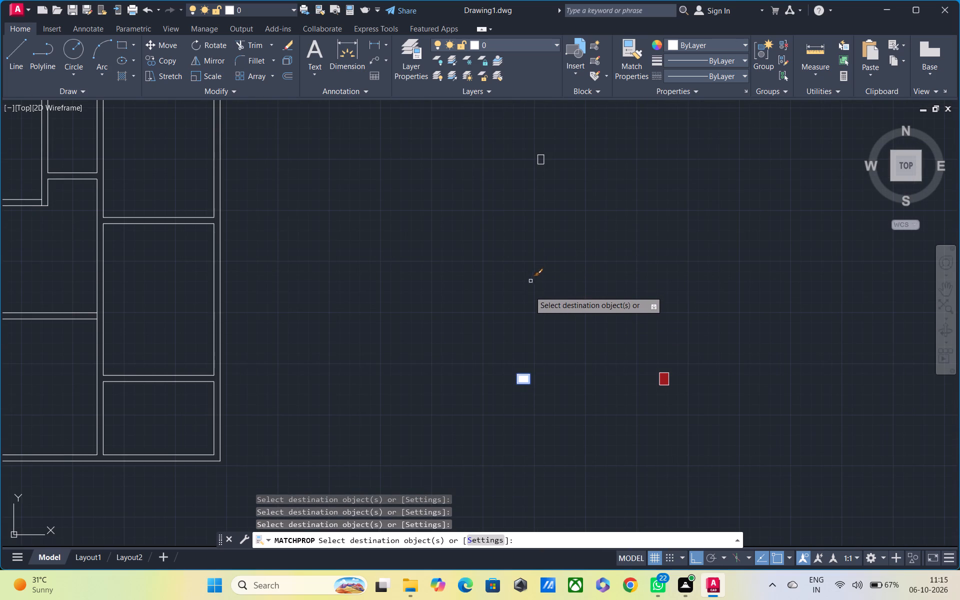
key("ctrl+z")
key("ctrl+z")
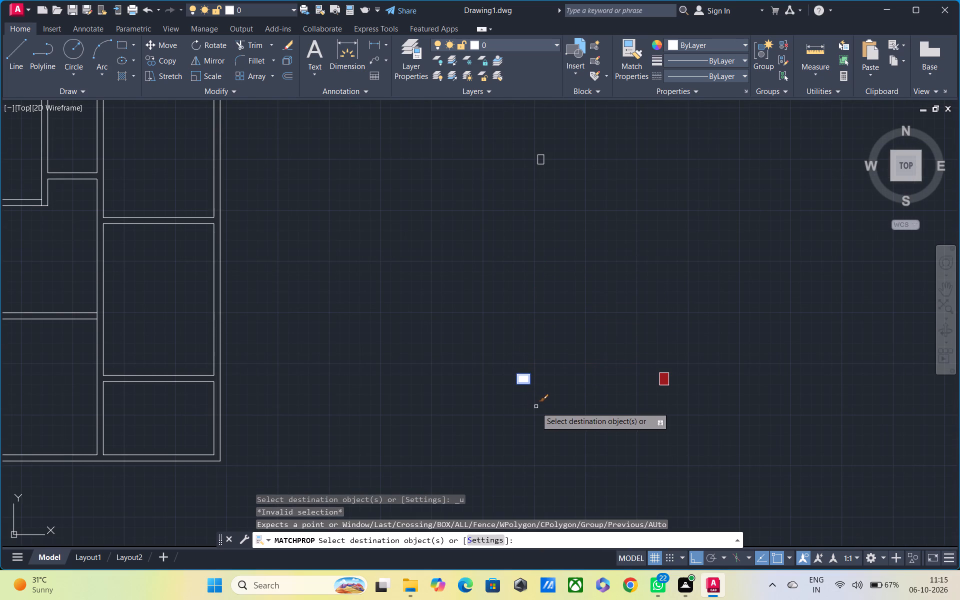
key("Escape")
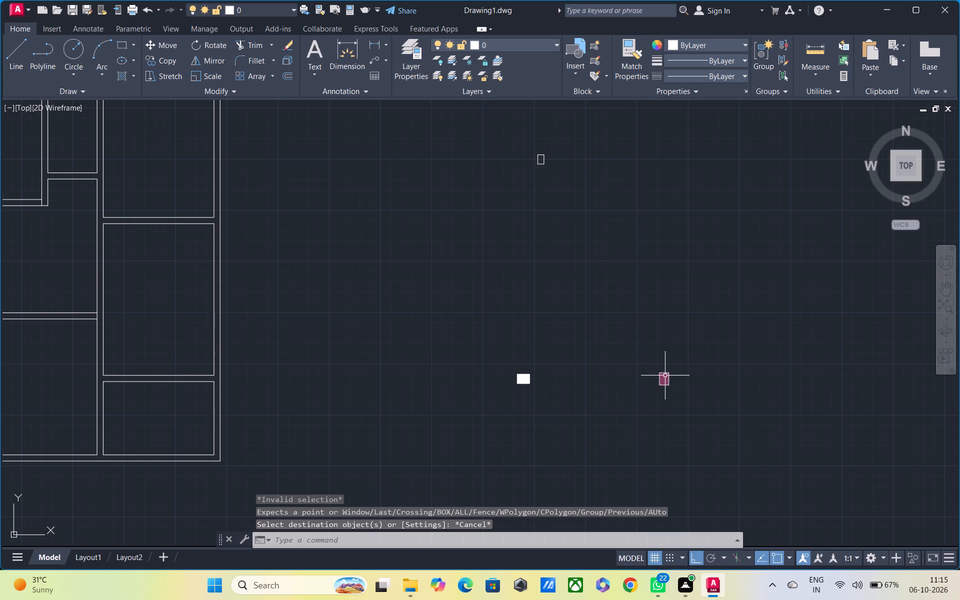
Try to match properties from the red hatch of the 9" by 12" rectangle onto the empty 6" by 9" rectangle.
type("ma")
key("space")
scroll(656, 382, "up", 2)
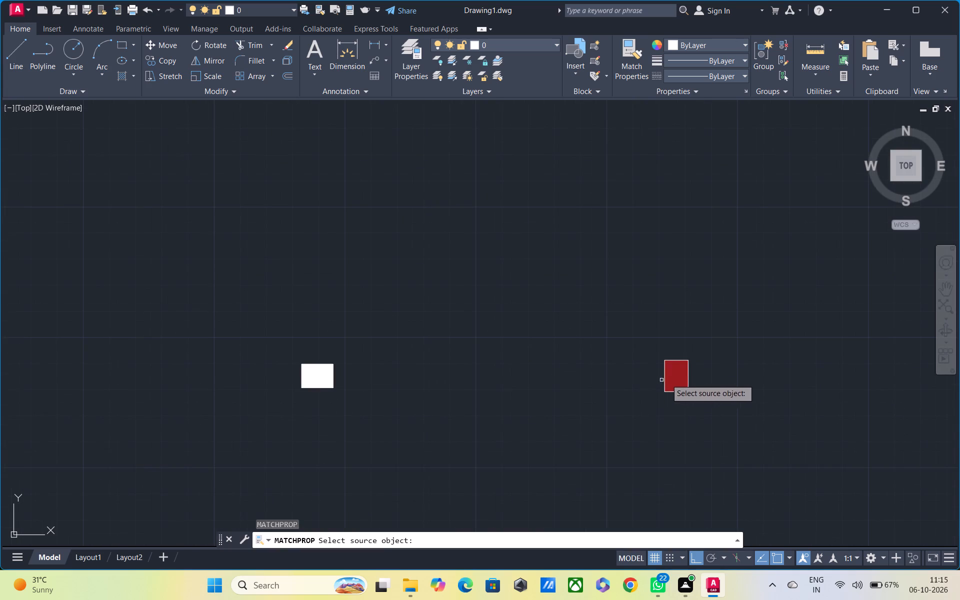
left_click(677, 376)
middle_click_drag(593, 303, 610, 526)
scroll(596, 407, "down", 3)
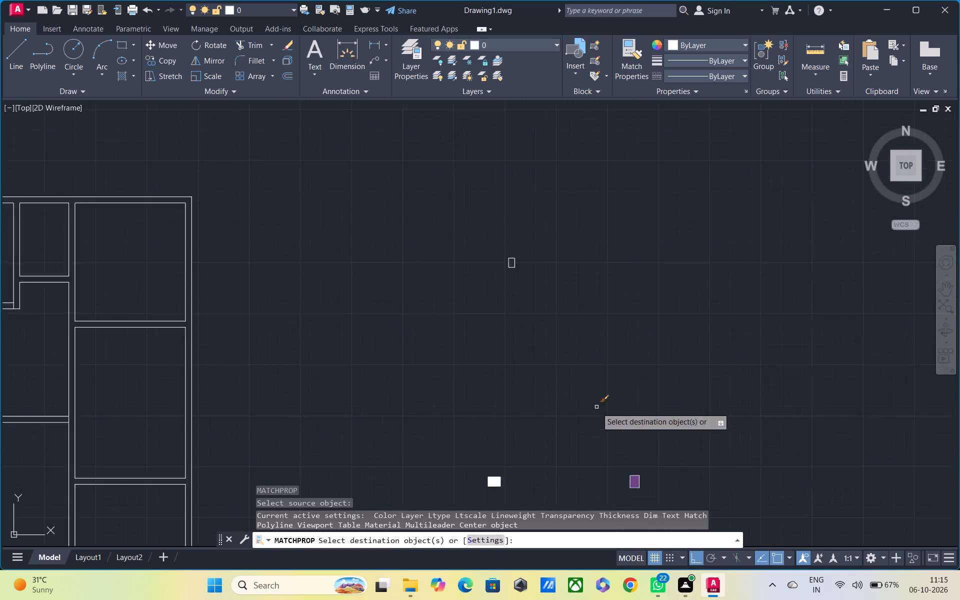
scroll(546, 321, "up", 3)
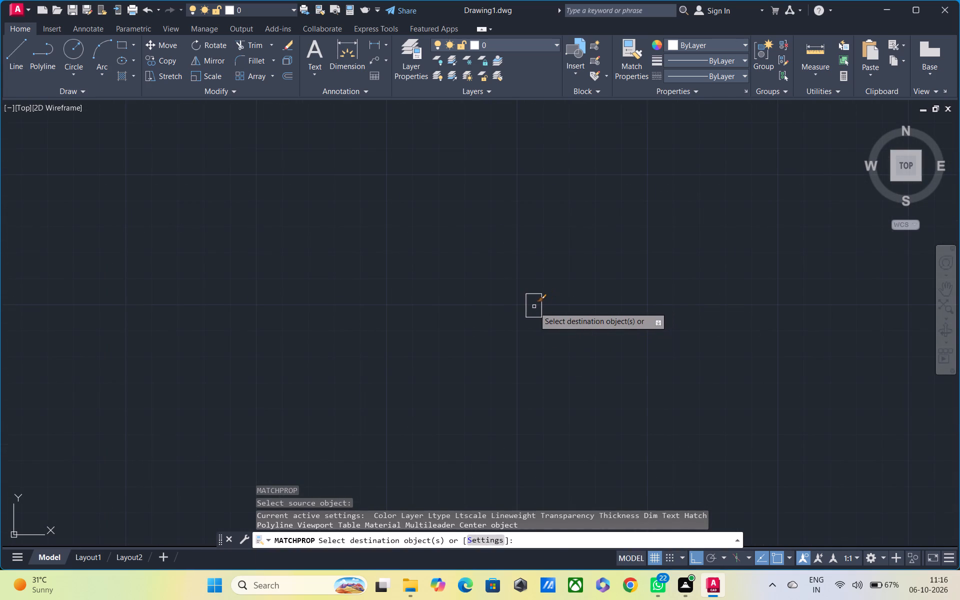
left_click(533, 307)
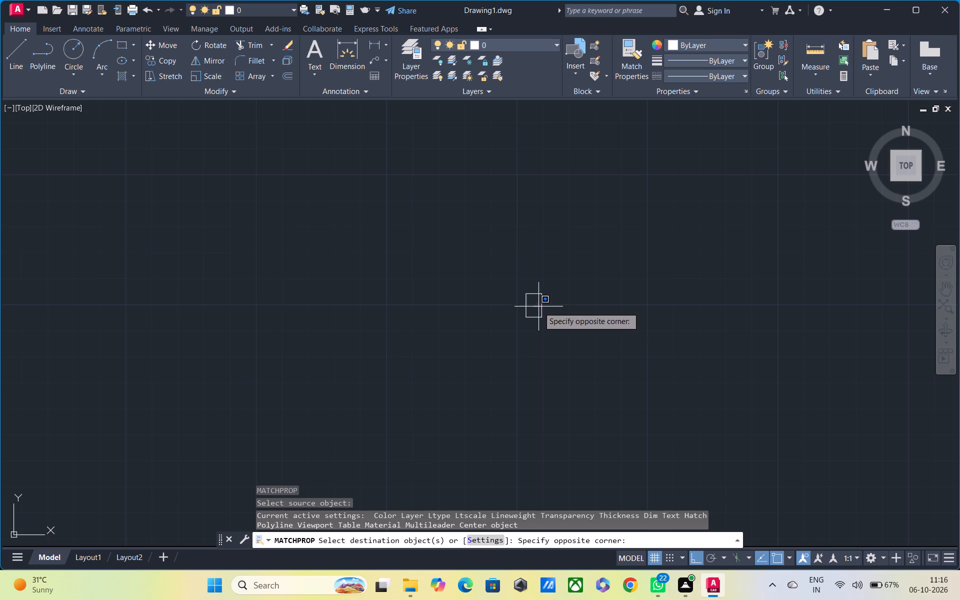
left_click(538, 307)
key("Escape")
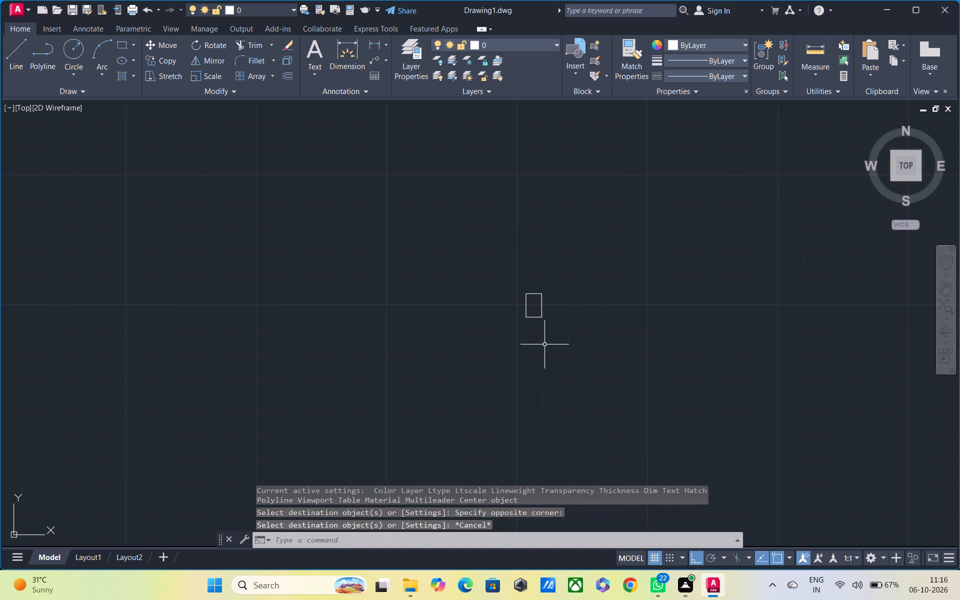
Hatch the inside of the 6" by 9" rectangle with a solid fill in red 153,27,30.
key("h")
key("a")
left_click(477, 208)
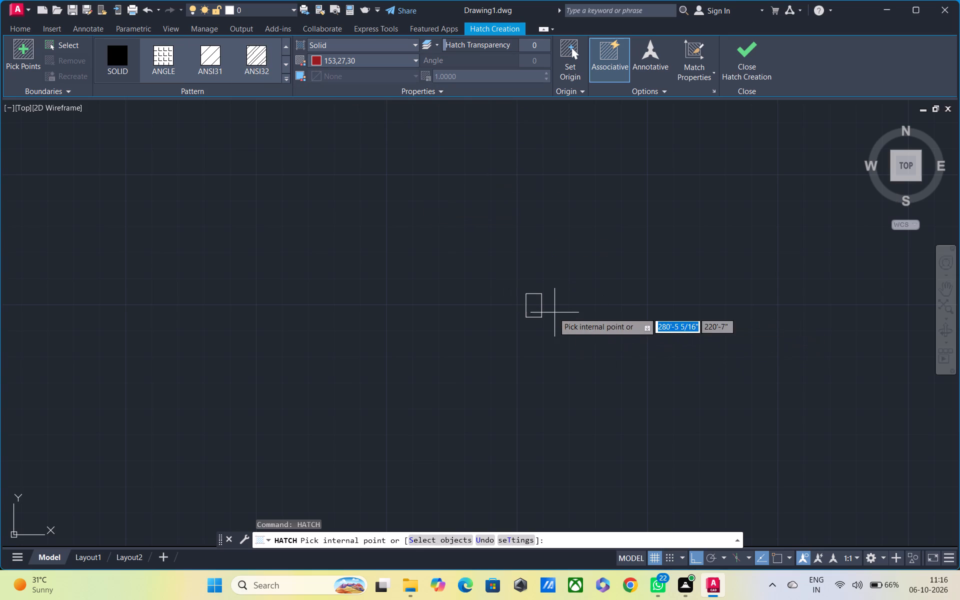
left_click(529, 303)
scroll(539, 336, "down", 2)
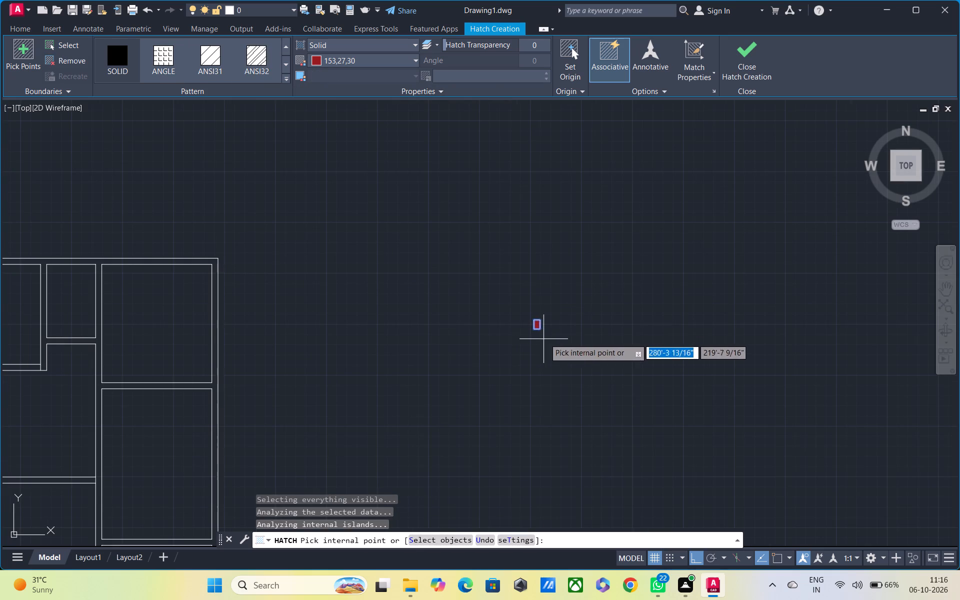
key("Escape")
Copy the hatched 6" by 9" rectangle with its fill horizontally about 7'-3" to the east.
key("c")
key("o")
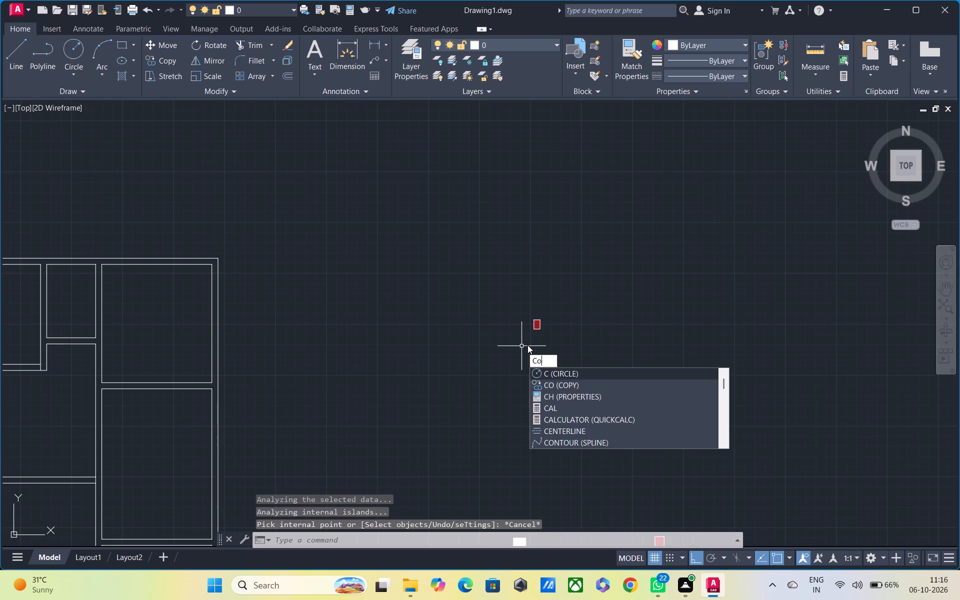
key("space")
left_click(477, 299)
left_click(597, 360)
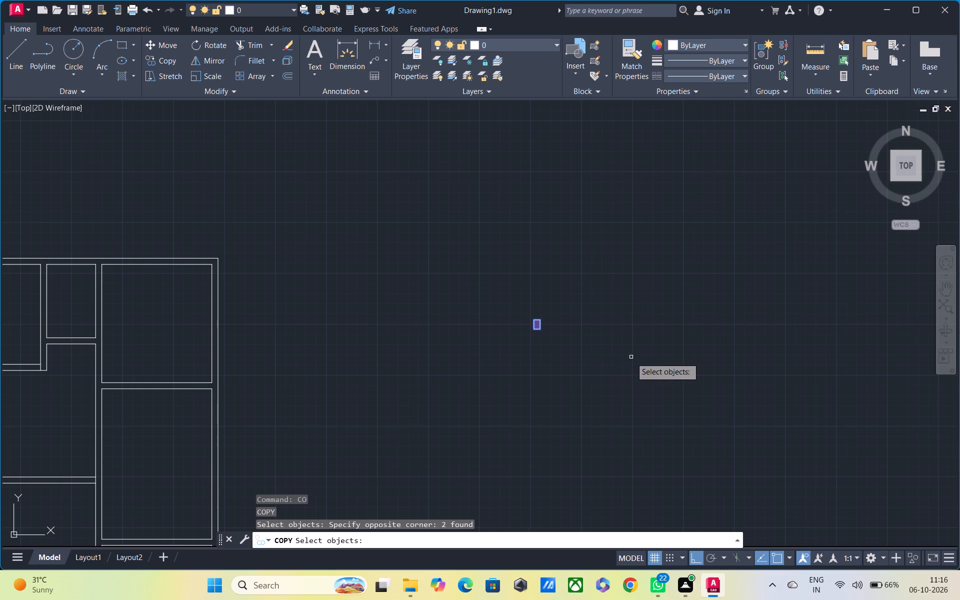
key("space")
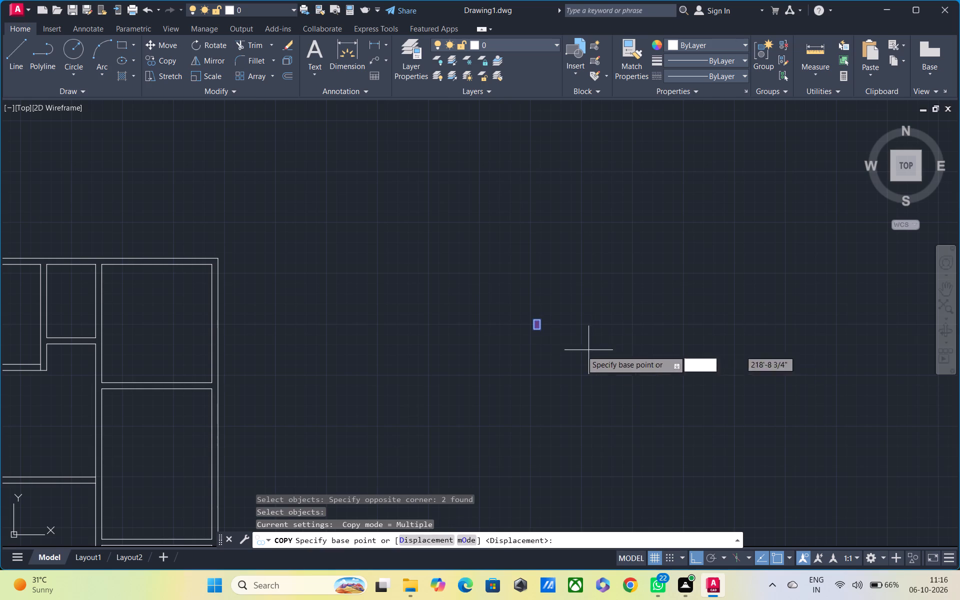
left_click(543, 327)
left_click(628, 342)
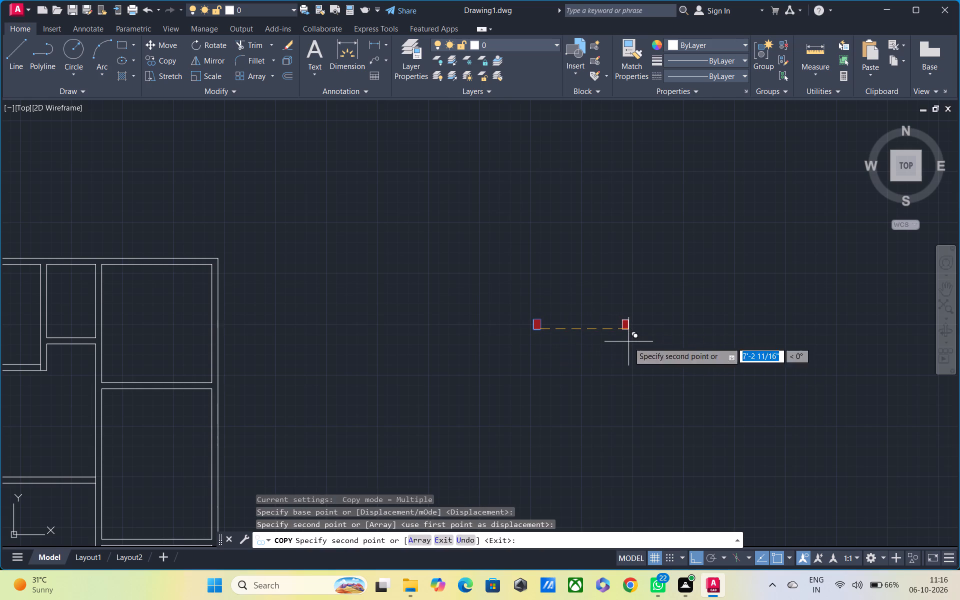
key("Escape")
Rotate the copied 6" by 9" rectangle and its hatch a quarter turn about its centre so its long side is horizontal.
left_click(614, 305)
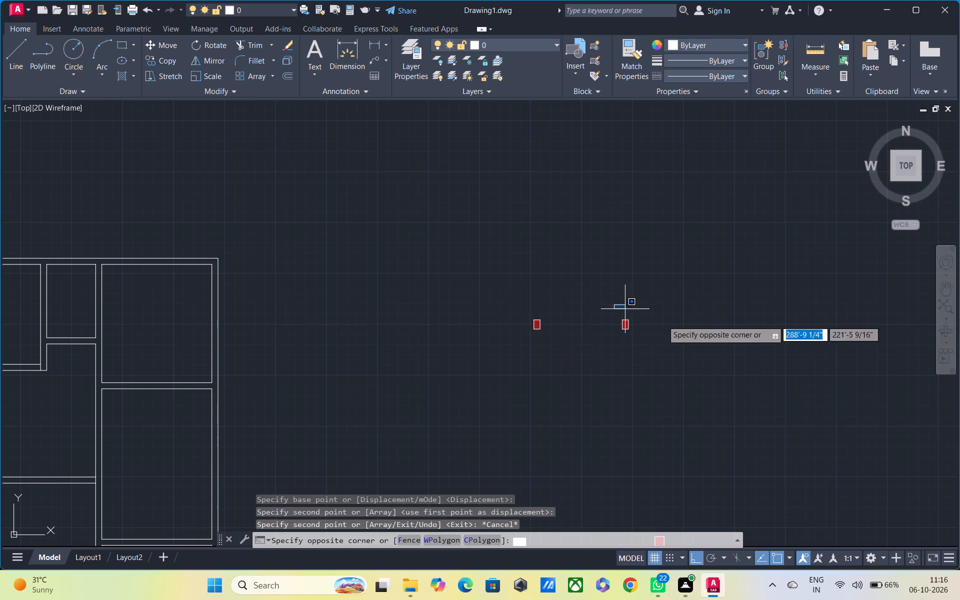
left_click(680, 359)
key("r")
type("o")
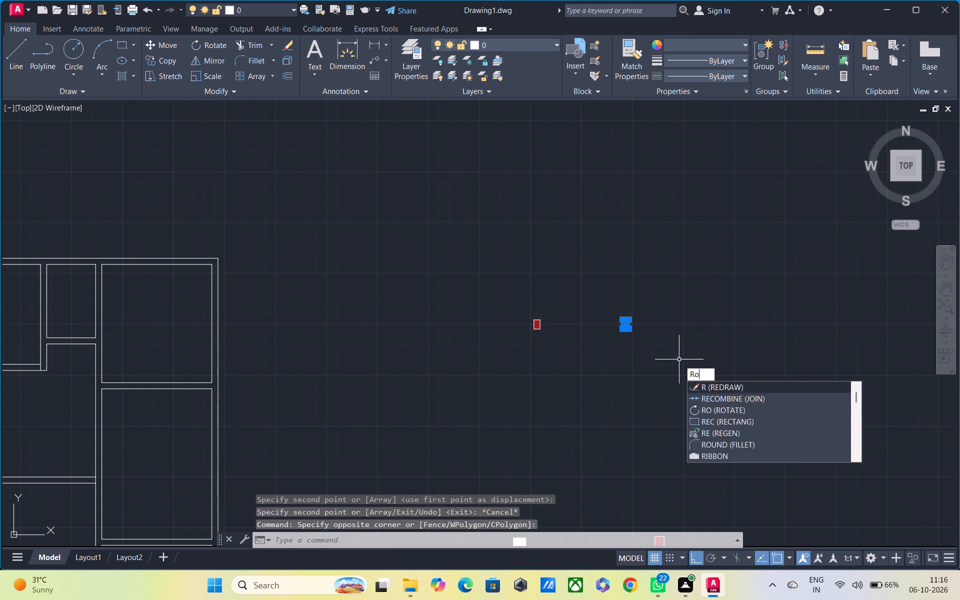
key("space")
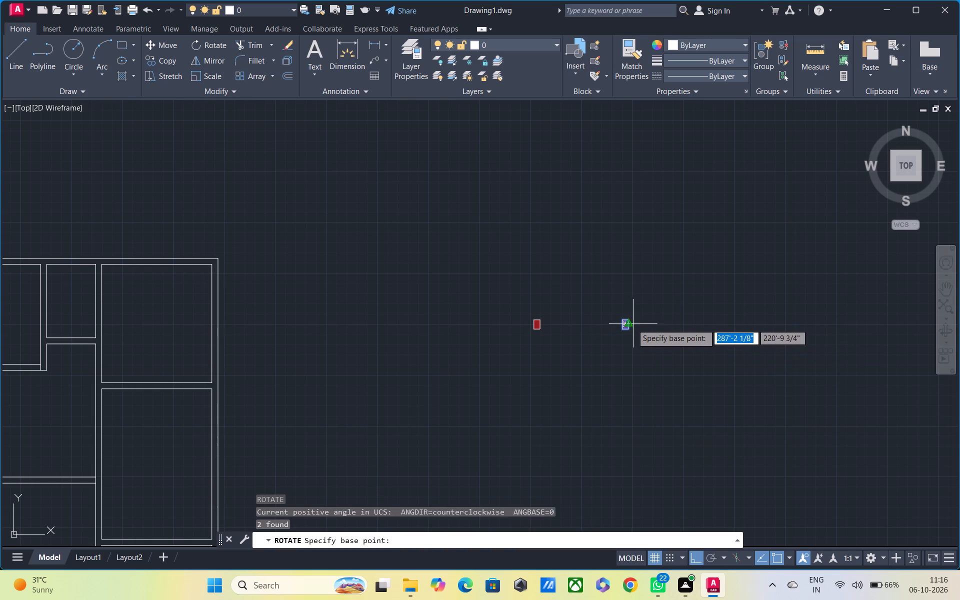
left_click(625, 324)
left_click(627, 365)
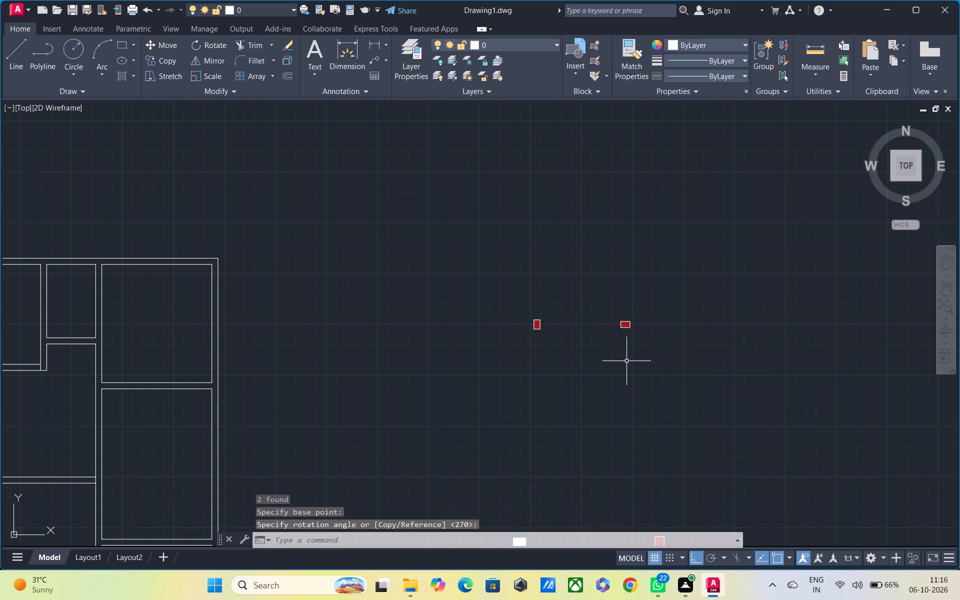
key("Escape")
Offset the east wall's inner line 3'3" into the small room in the plan's south-east corner.
middle_click_drag(520, 342, 533, 308)
scroll(537, 317, "down", 1)
middle_click_drag(514, 371, 512, 322)
middle_click_drag(440, 362, 583, 362)
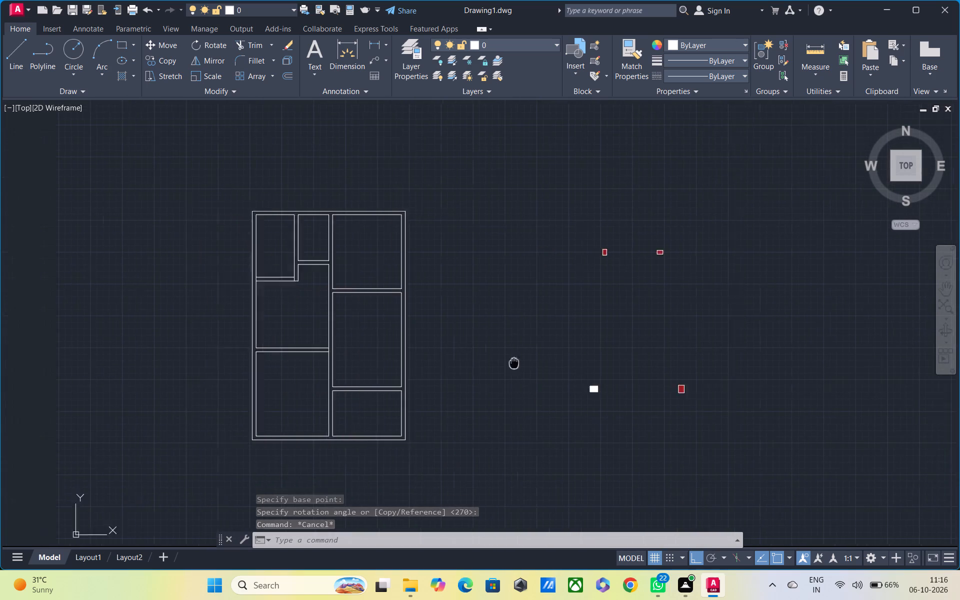
middle_click_drag(583, 362, 599, 362)
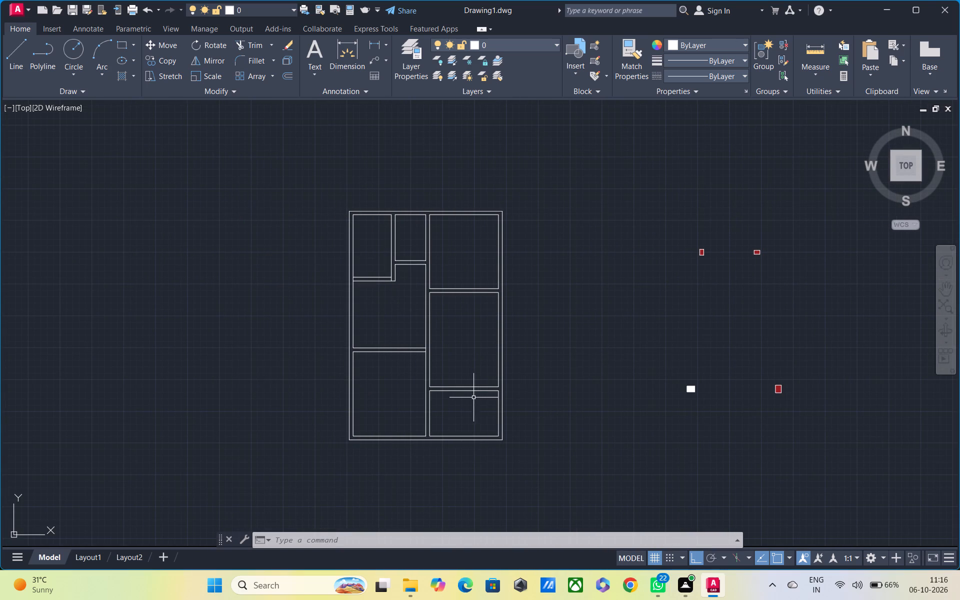
middle_click_drag(471, 413, 442, 373)
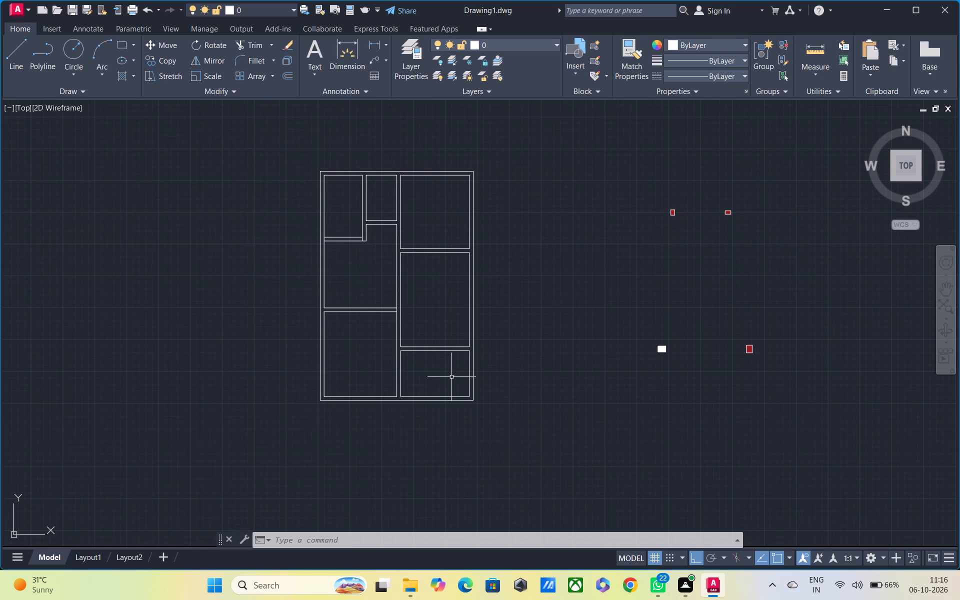
scroll(463, 375, "up", 2)
middle_click_drag(463, 375, 479, 347)
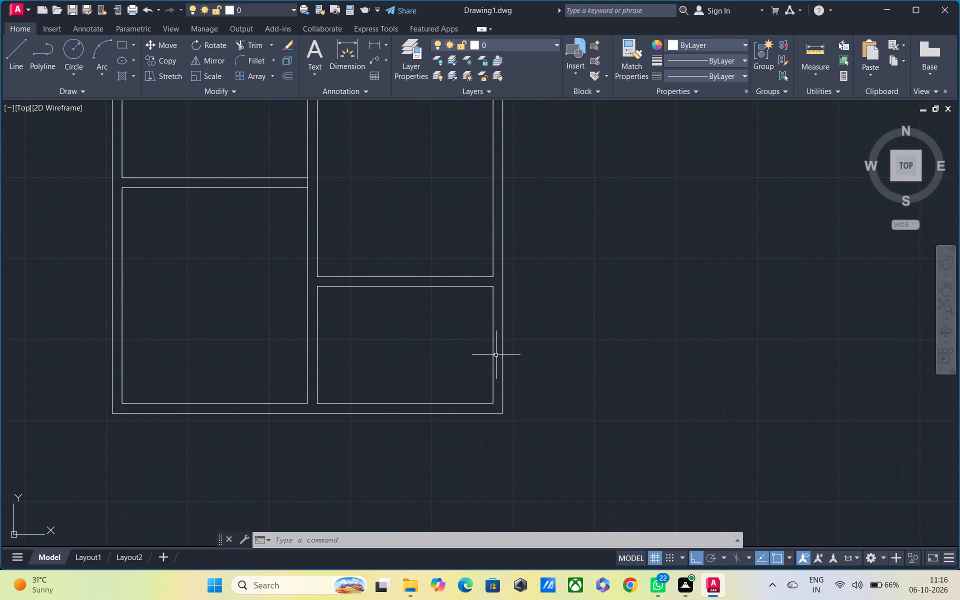
key("o")
key("space")
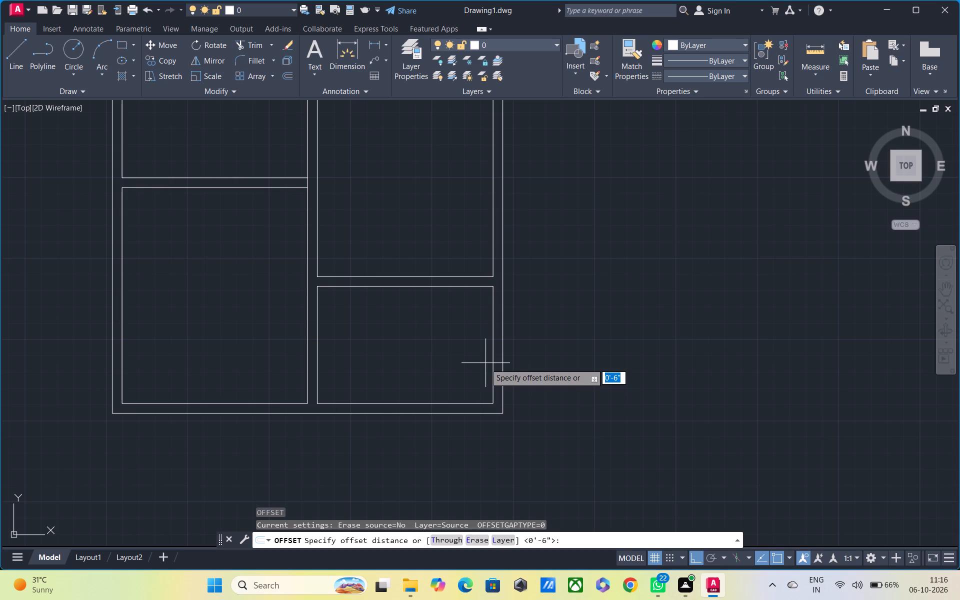
type("3'")
type("3\"")
key("Return")
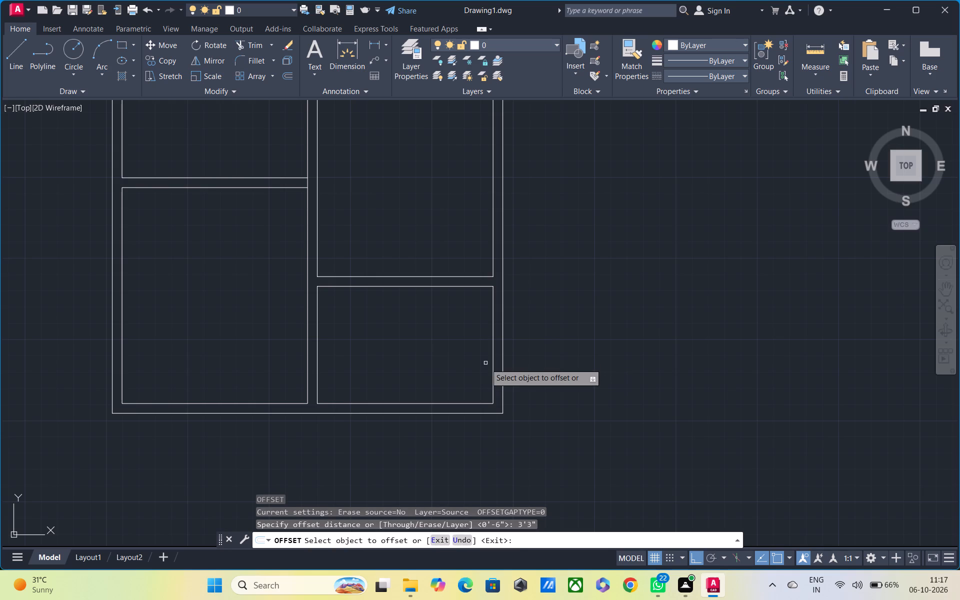
left_click(492, 328)
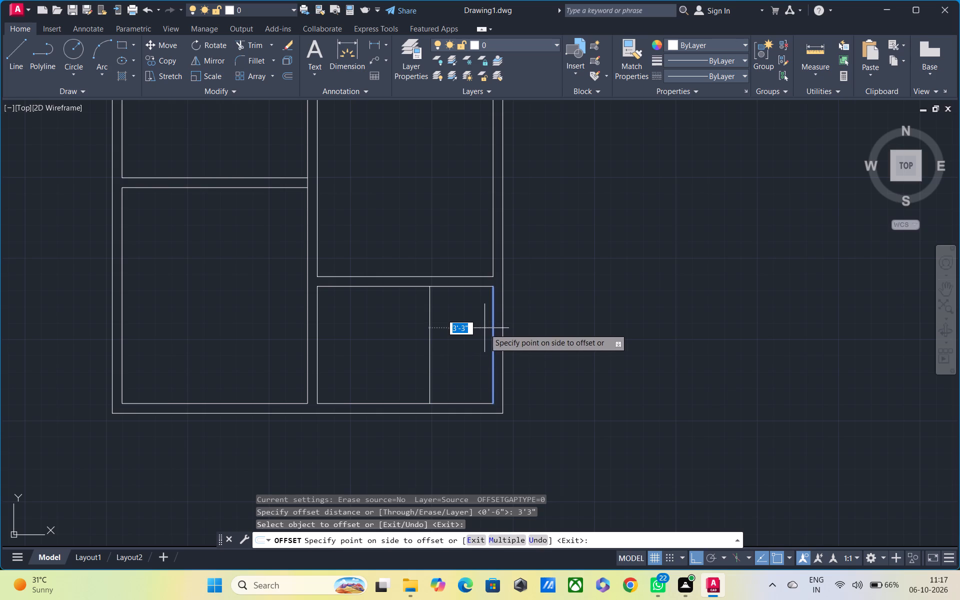
left_click(484, 328)
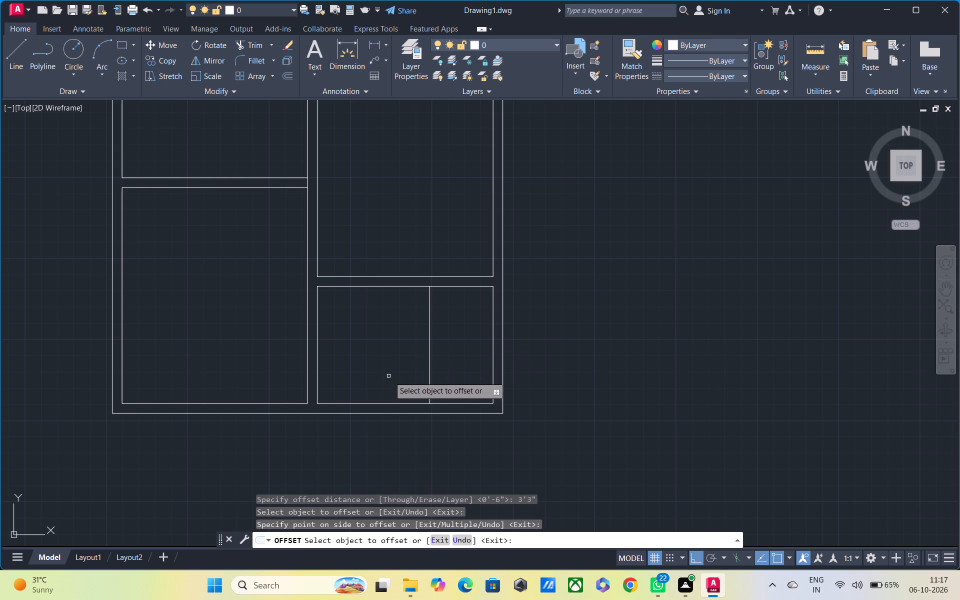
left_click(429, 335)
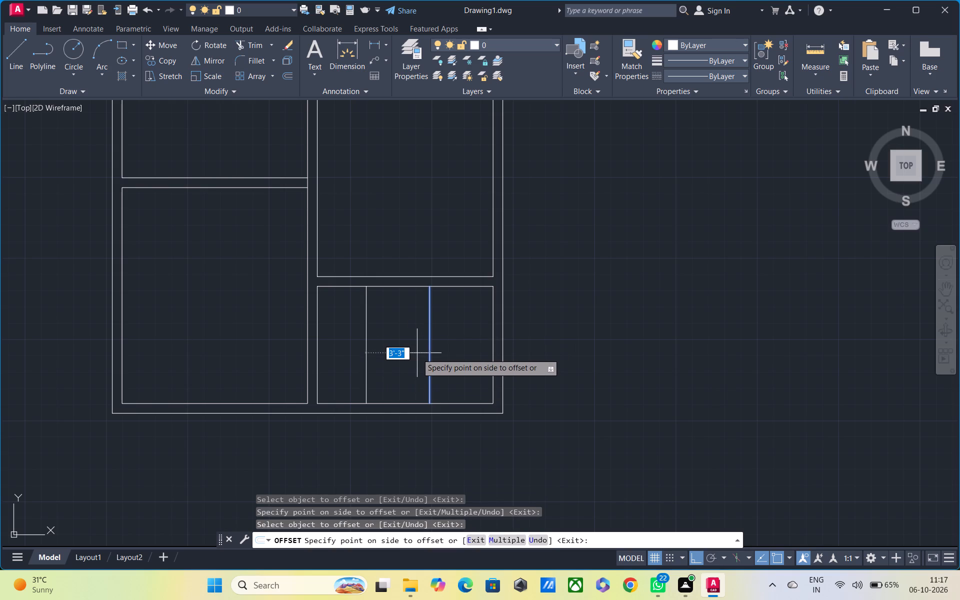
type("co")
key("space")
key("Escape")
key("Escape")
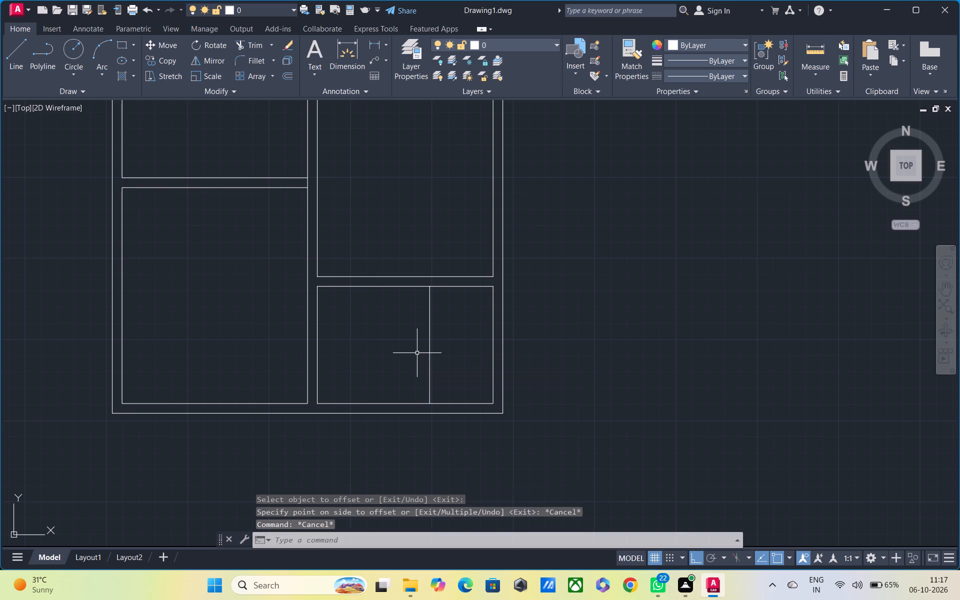
Copy the offset line from its upper end about 6'-3" west to the far face of the room's west partition wall.
type("co")
key("space")
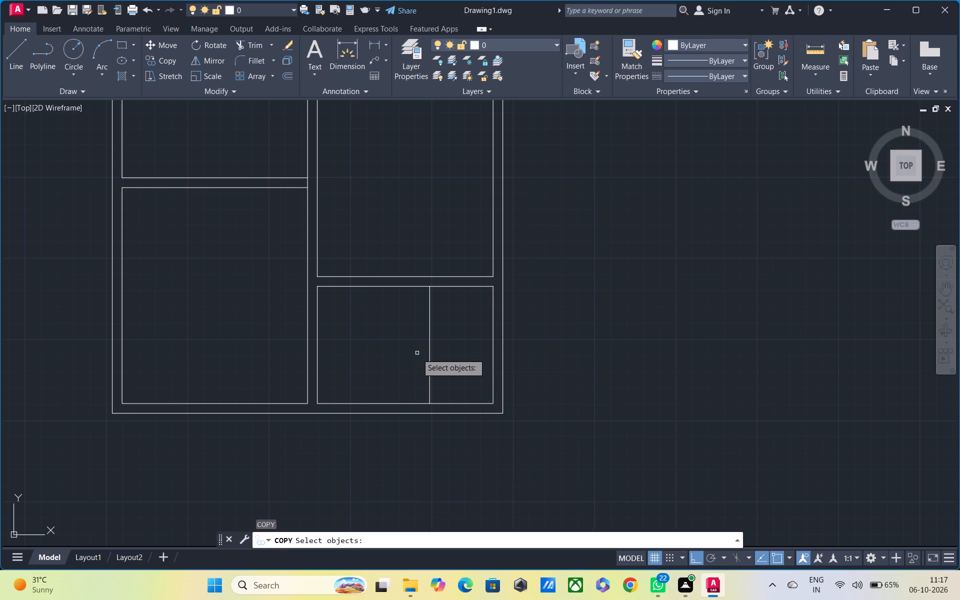
left_click(429, 324)
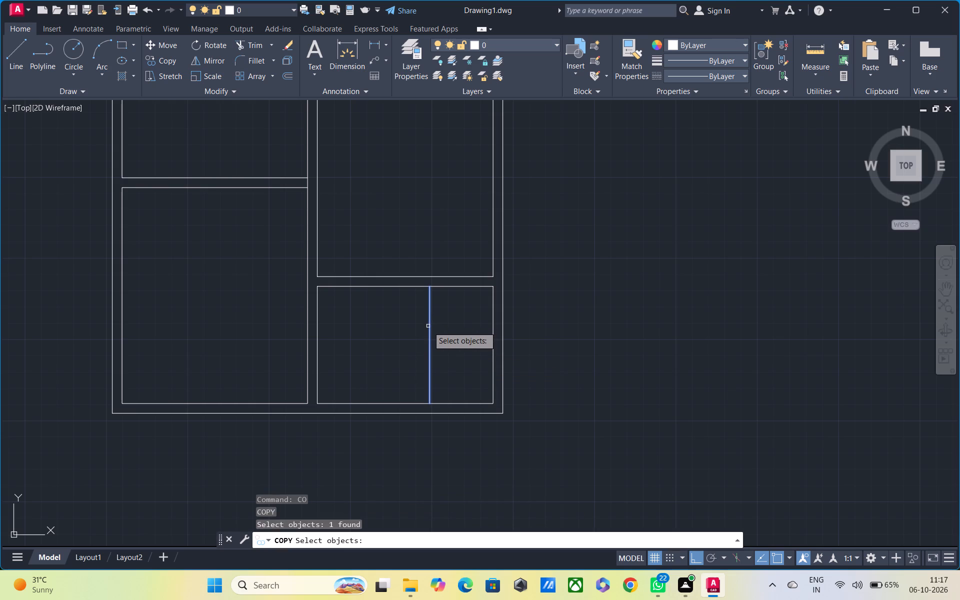
key("space")
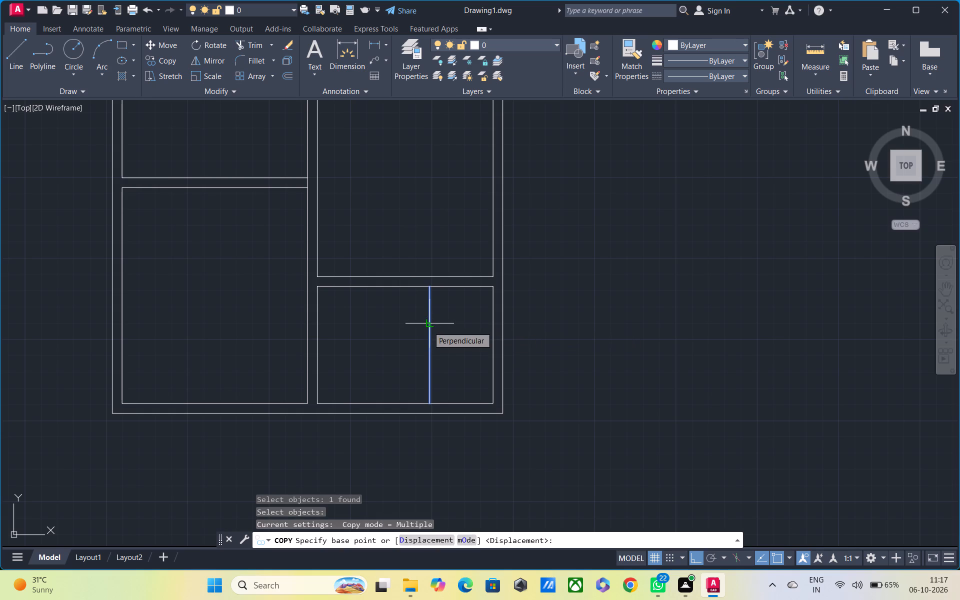
left_click(429, 286)
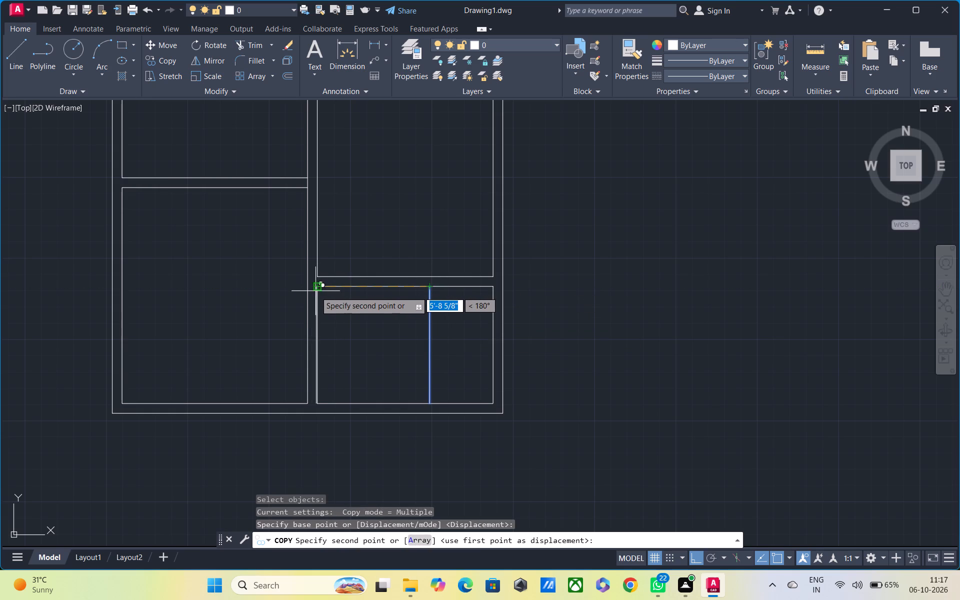
scroll(317, 289, "up", 4)
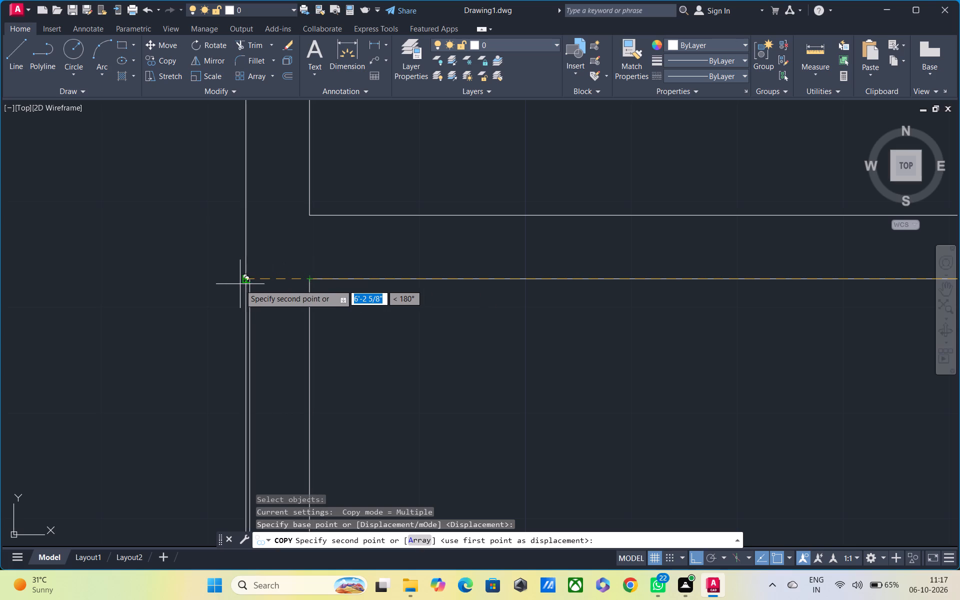
scroll(244, 283, "up", 2)
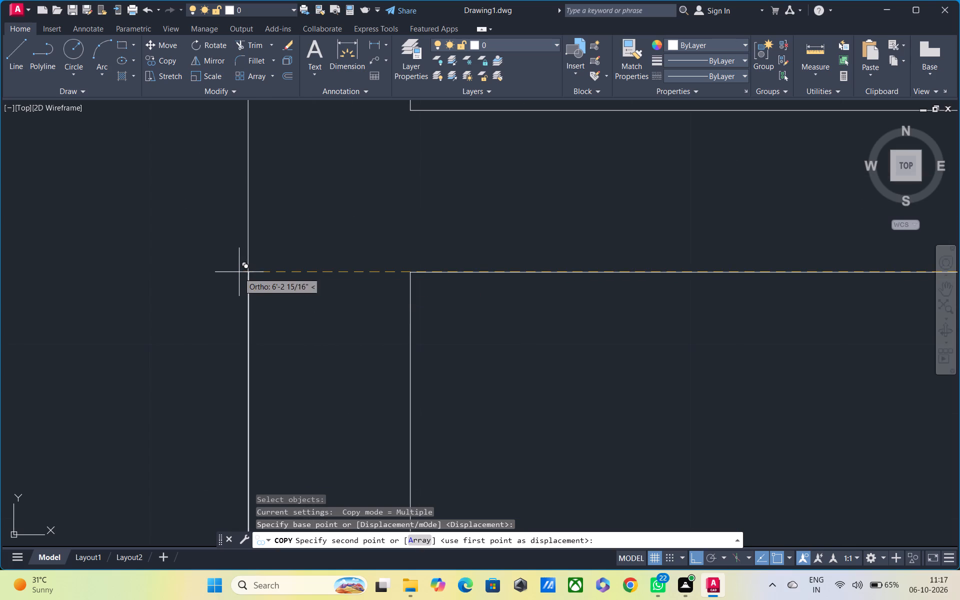
left_click(244, 272)
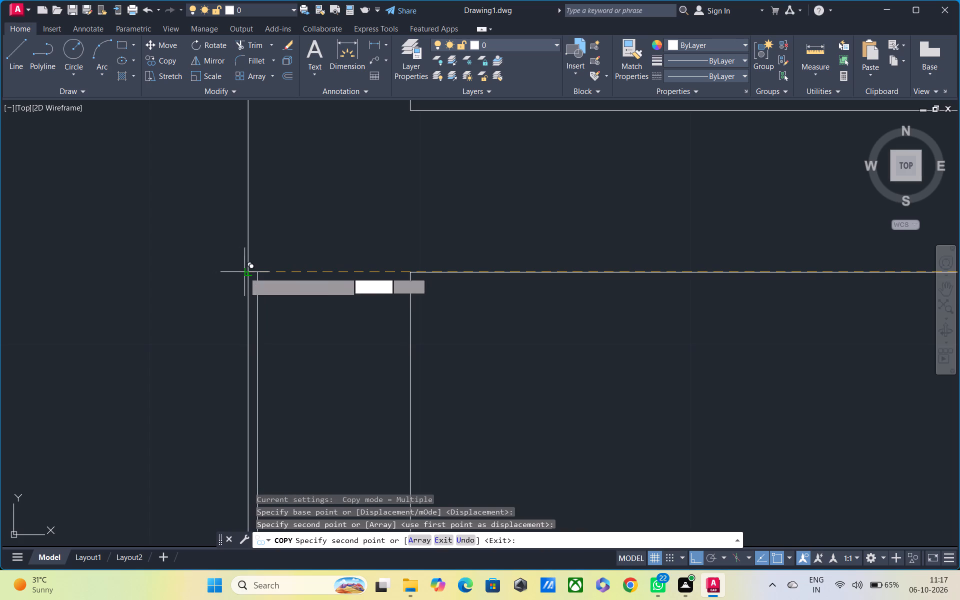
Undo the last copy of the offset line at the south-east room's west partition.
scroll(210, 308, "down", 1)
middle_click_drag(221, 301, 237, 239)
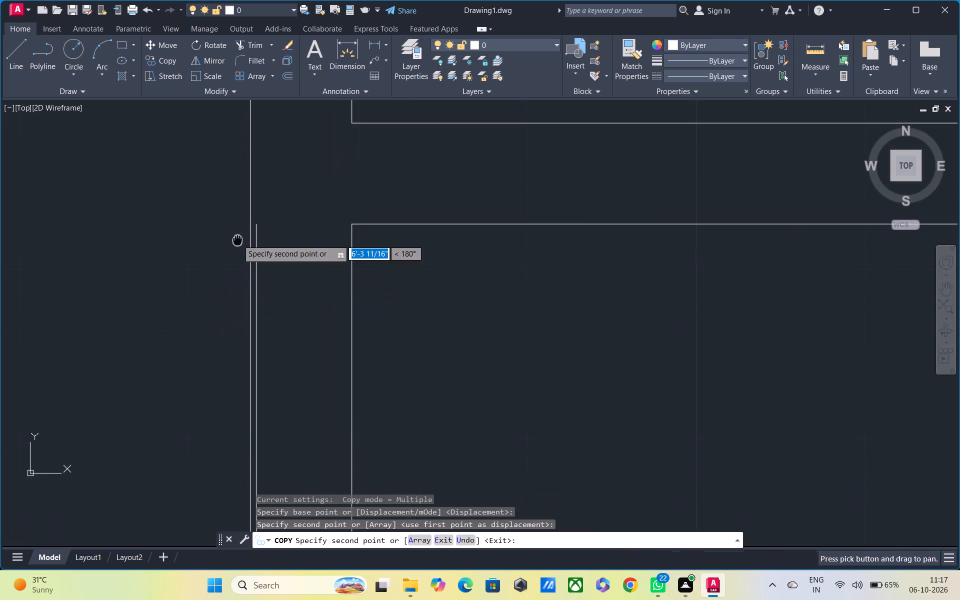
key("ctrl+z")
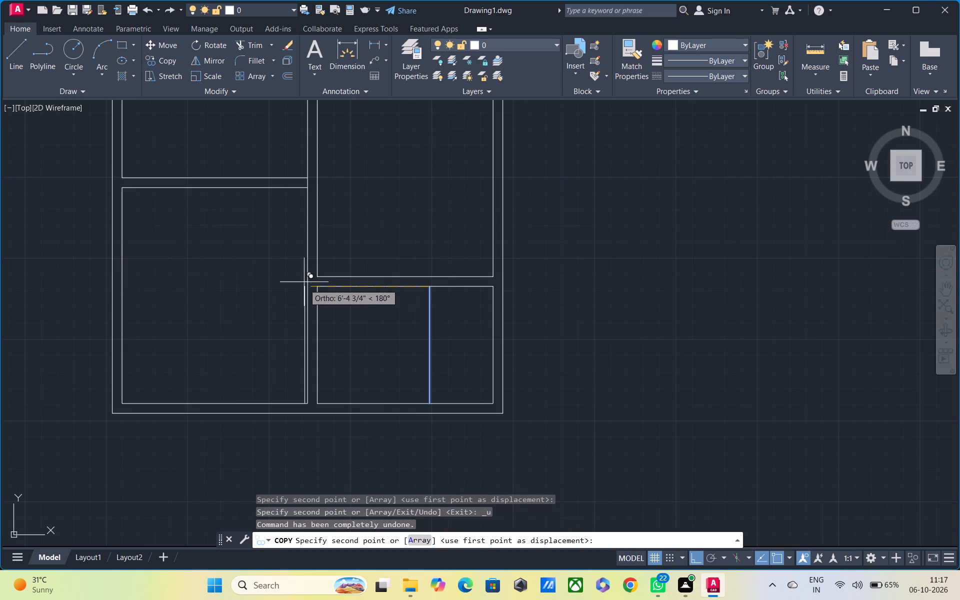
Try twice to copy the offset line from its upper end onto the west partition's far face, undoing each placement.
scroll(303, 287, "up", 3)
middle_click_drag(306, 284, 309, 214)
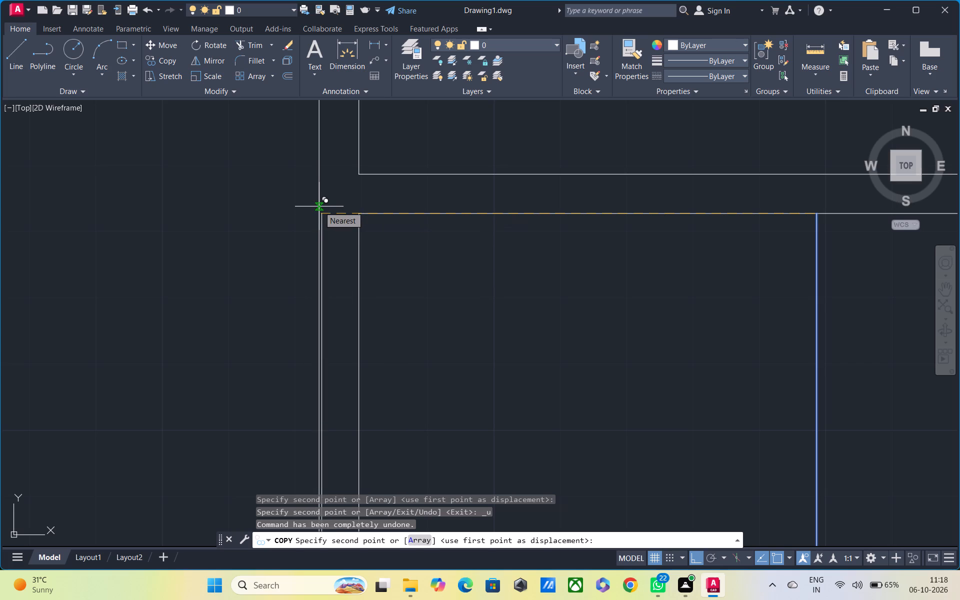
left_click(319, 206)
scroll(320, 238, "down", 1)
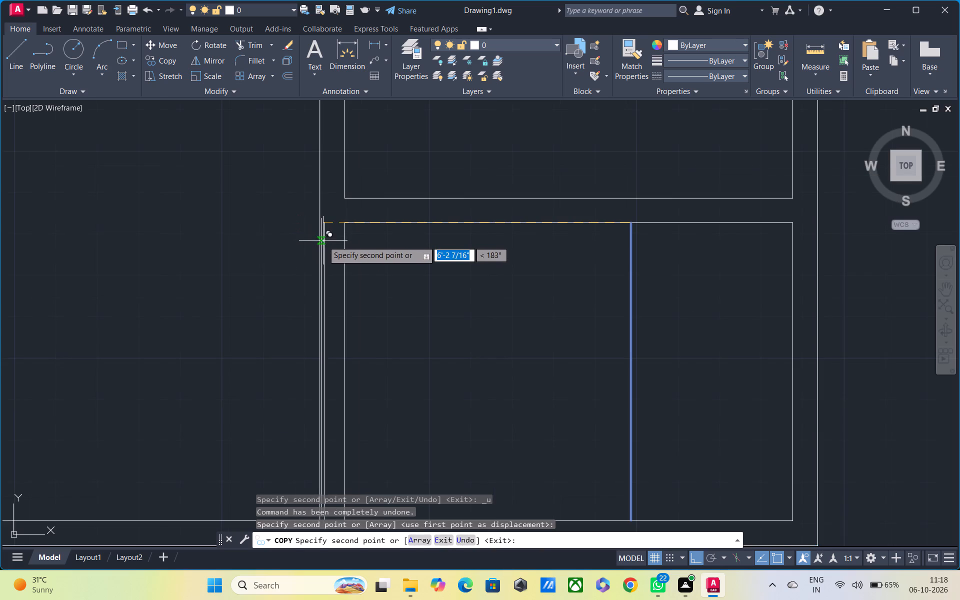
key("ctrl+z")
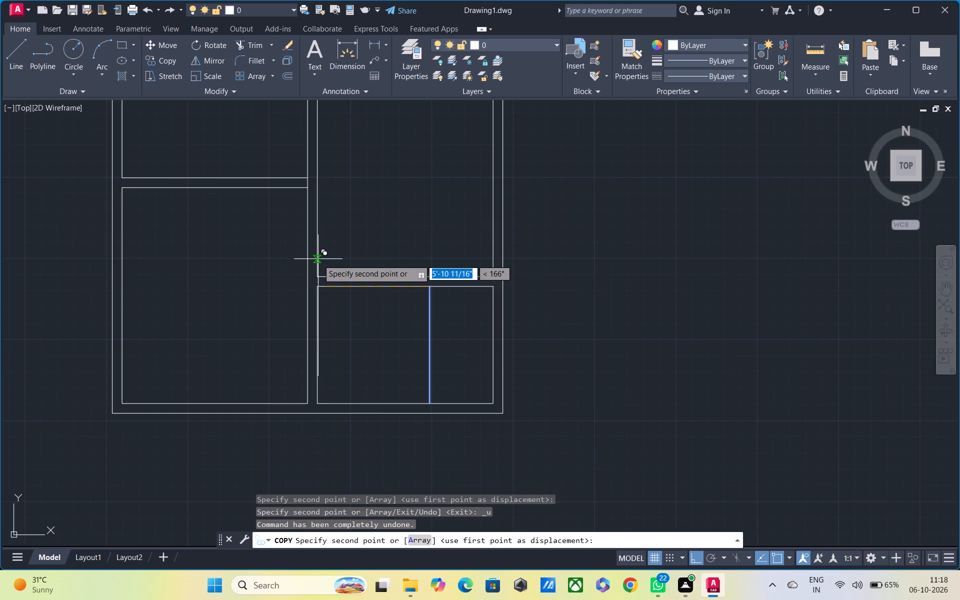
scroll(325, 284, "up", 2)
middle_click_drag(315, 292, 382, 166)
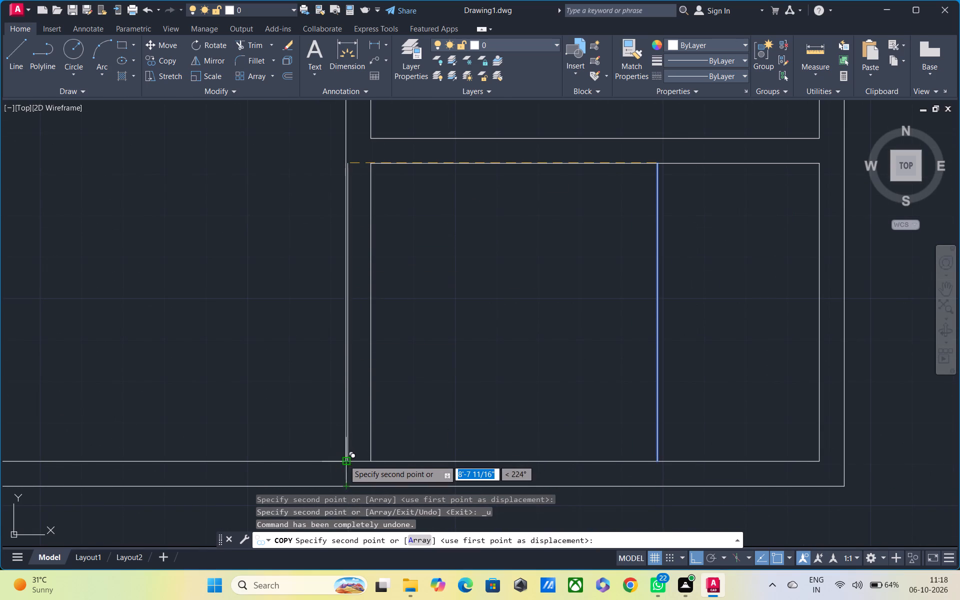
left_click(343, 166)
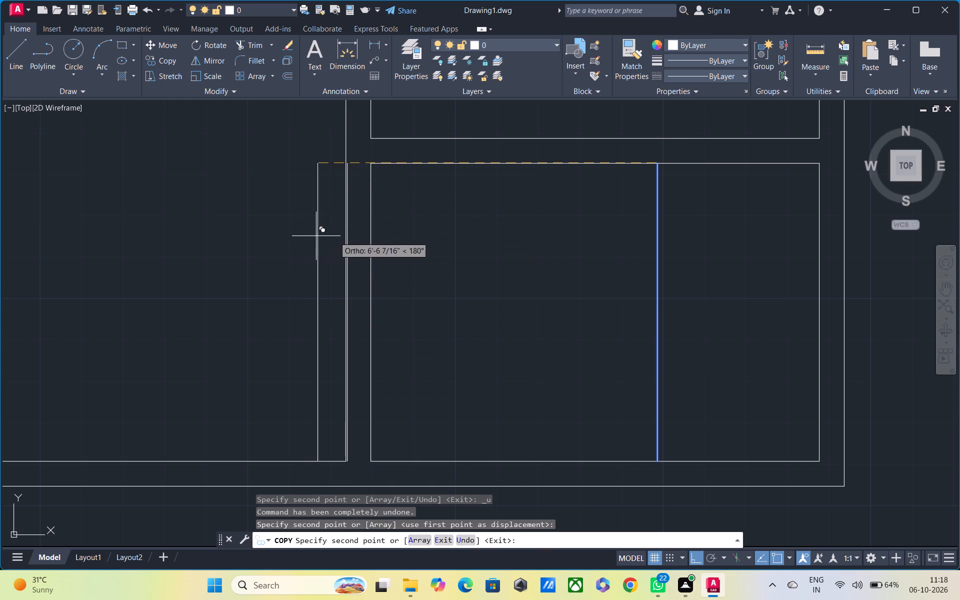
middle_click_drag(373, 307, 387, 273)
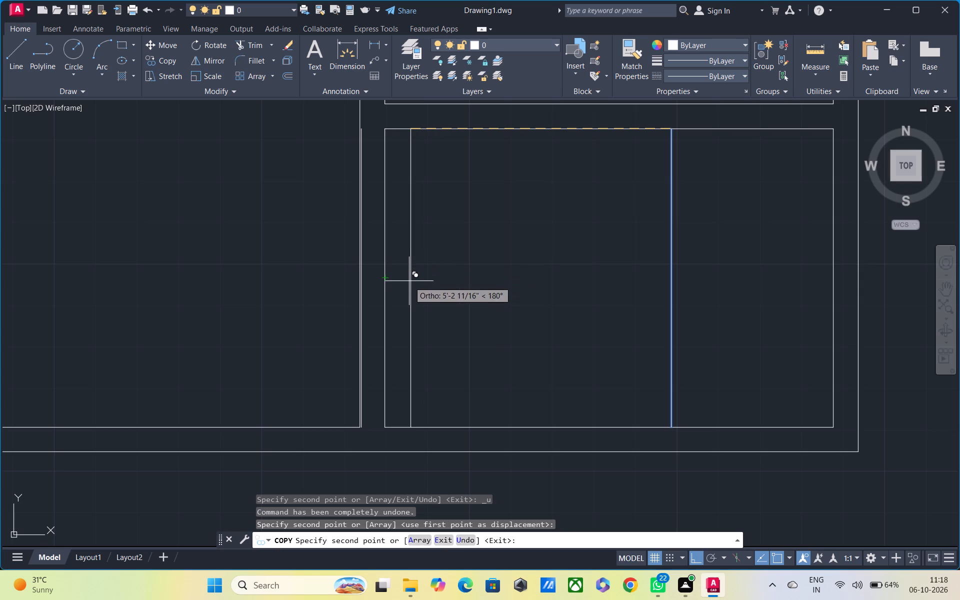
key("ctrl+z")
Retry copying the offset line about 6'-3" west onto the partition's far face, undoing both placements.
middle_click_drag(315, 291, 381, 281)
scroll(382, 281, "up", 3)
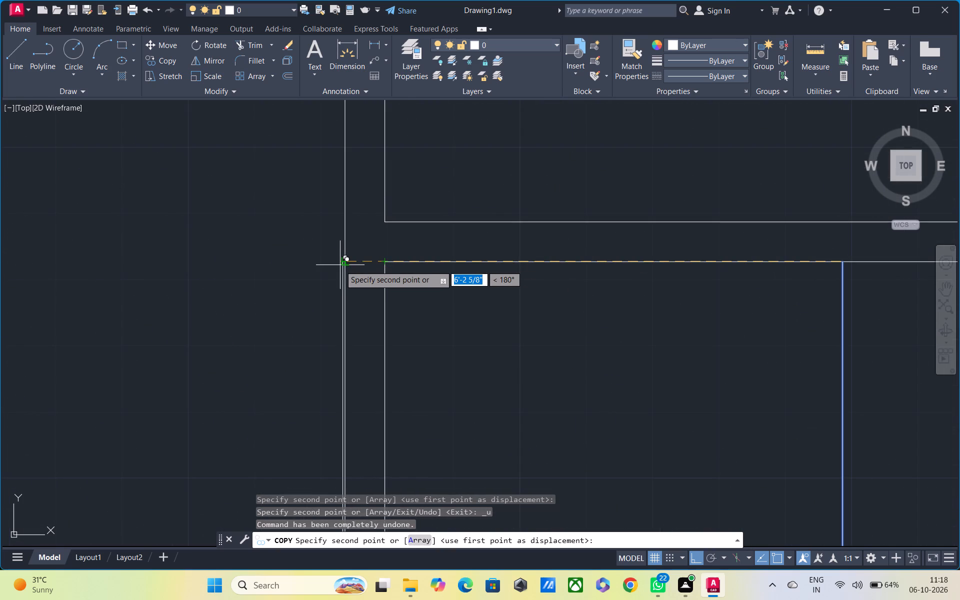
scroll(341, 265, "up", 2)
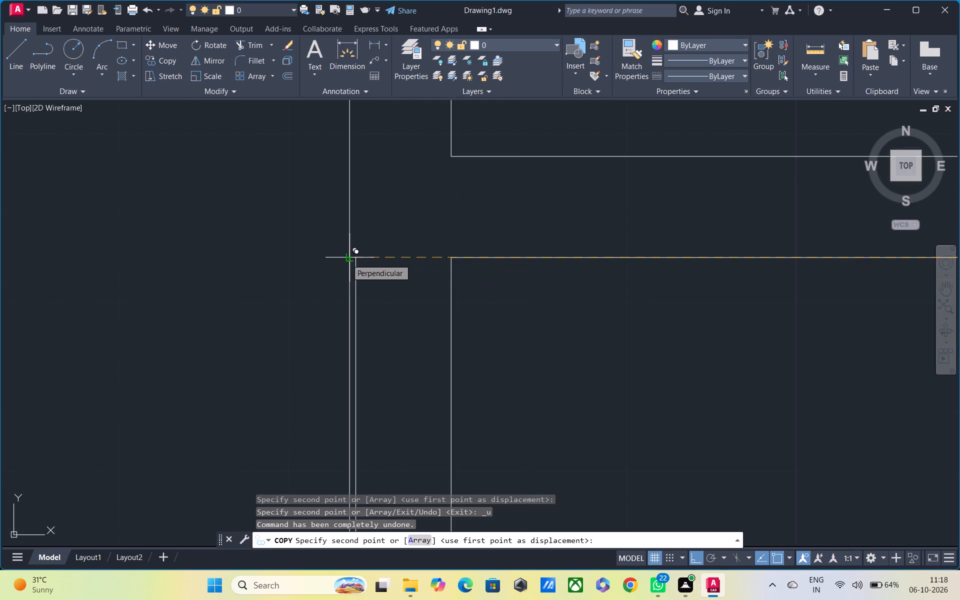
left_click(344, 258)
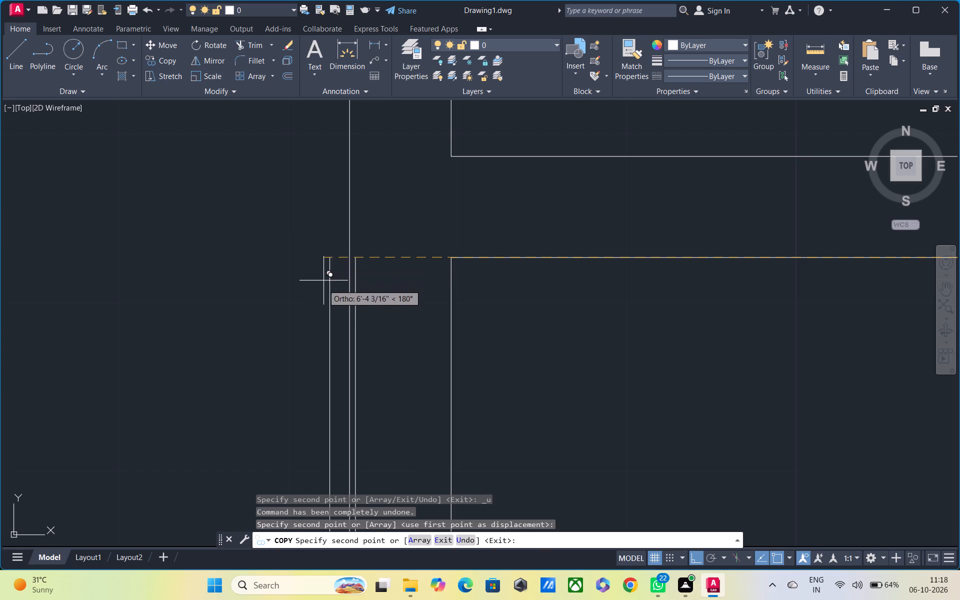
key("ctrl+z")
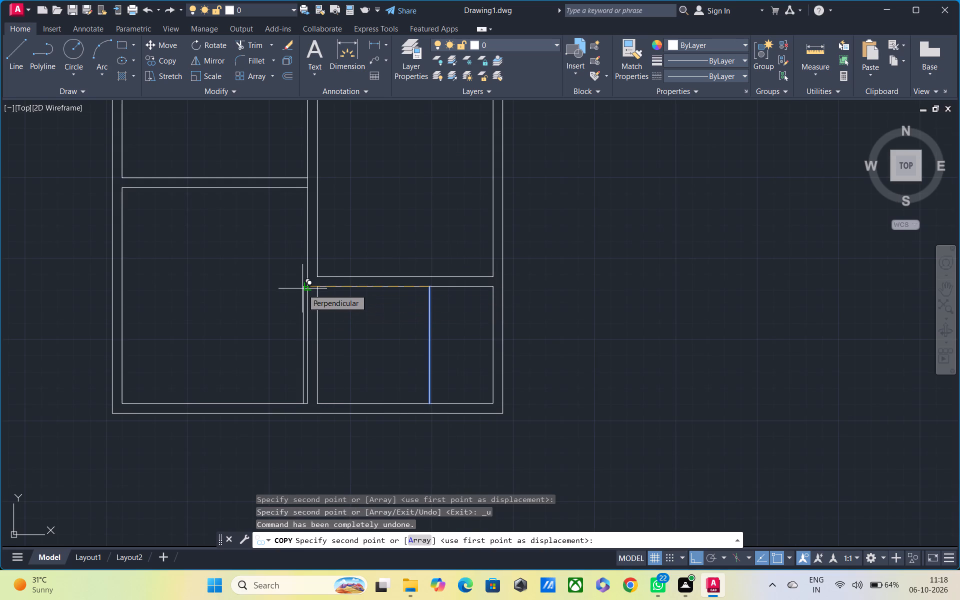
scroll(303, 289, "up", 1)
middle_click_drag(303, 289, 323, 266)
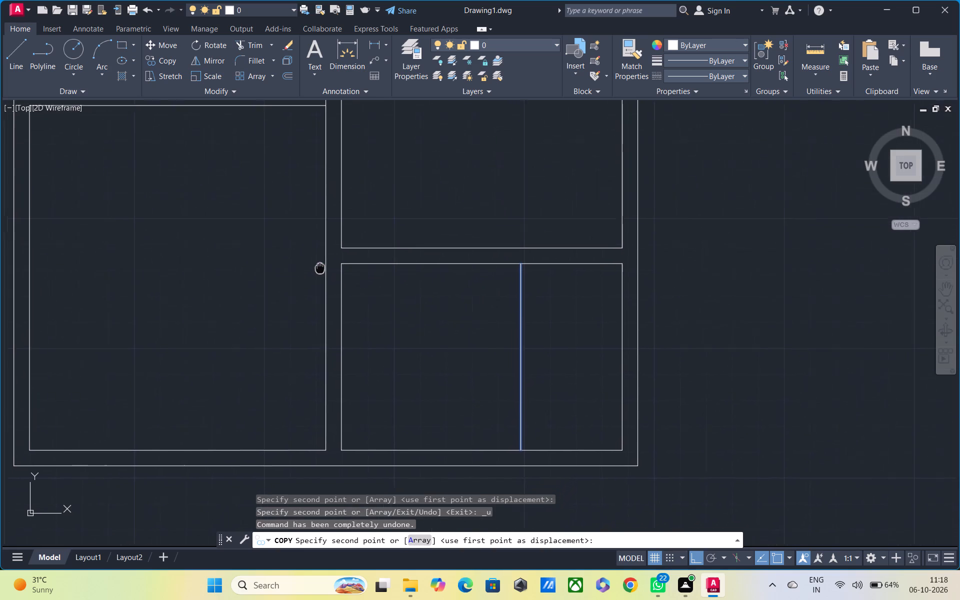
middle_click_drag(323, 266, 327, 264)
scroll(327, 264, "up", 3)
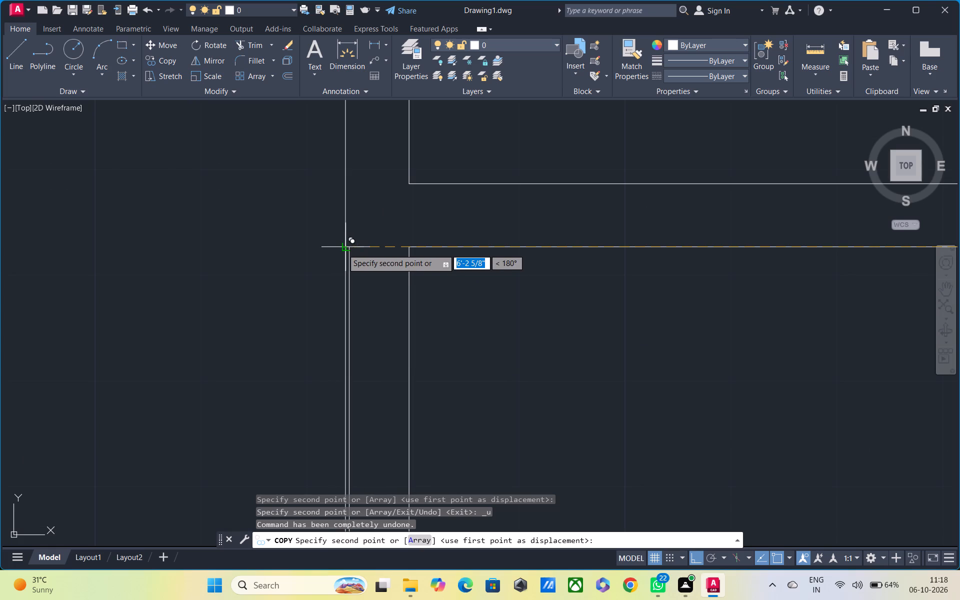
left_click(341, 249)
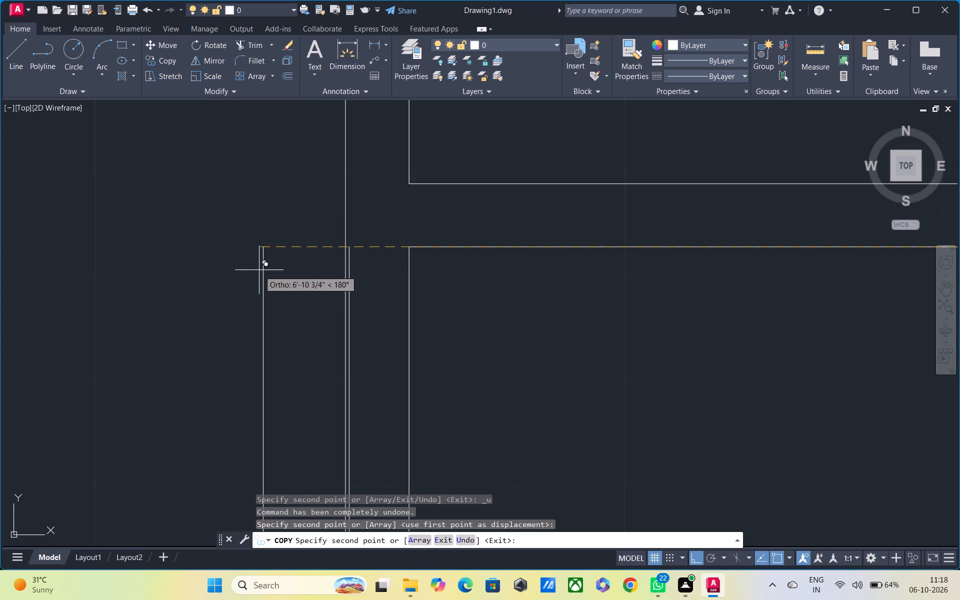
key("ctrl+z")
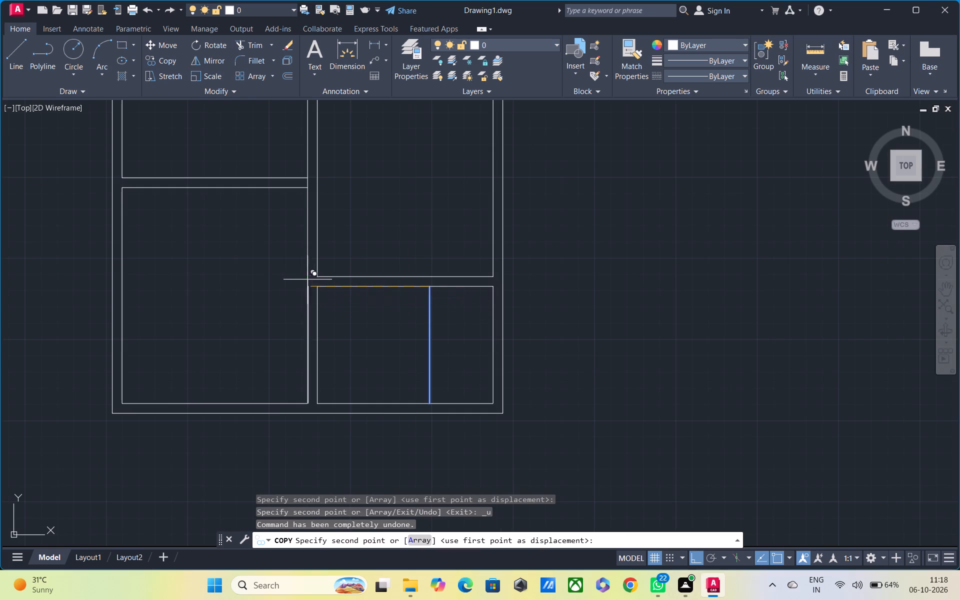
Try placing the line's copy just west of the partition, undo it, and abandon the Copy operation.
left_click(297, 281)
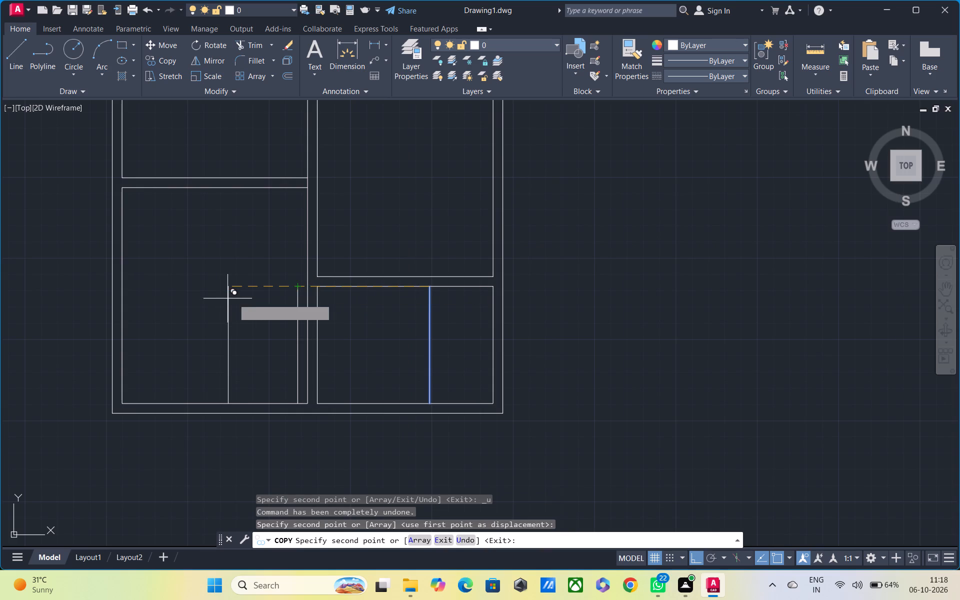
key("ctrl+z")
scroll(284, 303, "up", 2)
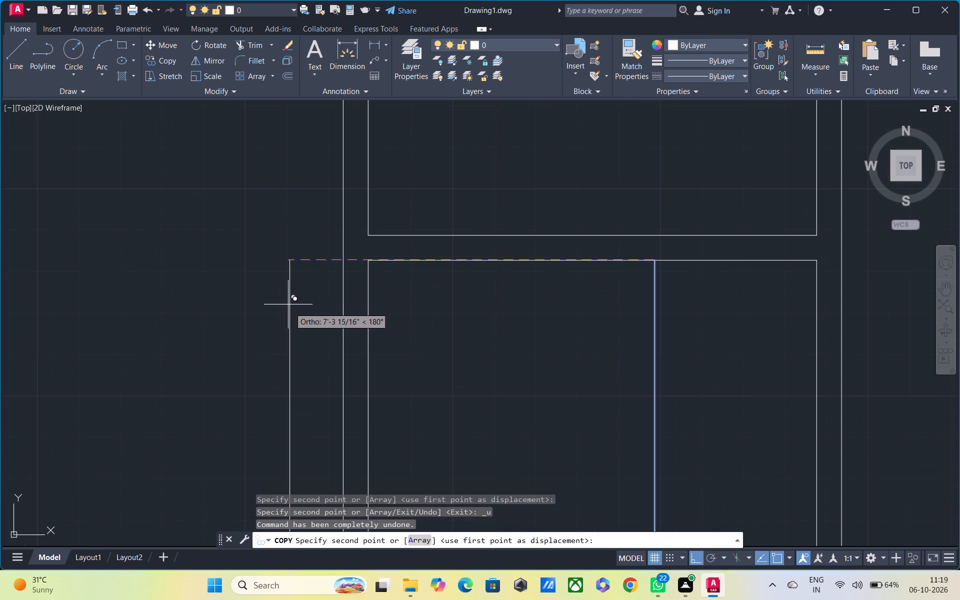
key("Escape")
Draw a short horizontal line from the south-east room's inner north-west corner west to the partition's far face.
middle_click_drag(329, 274, 337, 269)
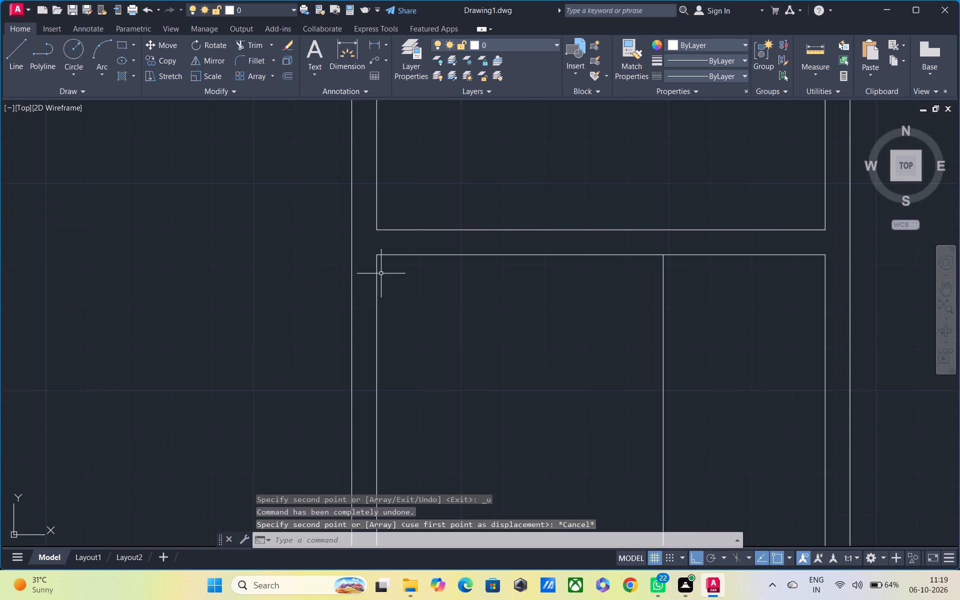
key("l")
left_click(350, 353)
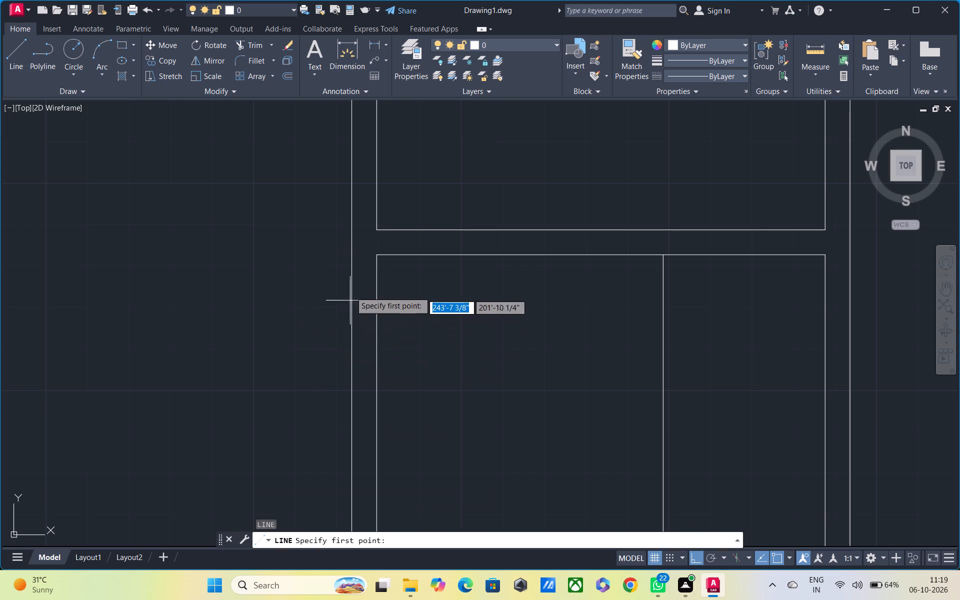
left_click(373, 253)
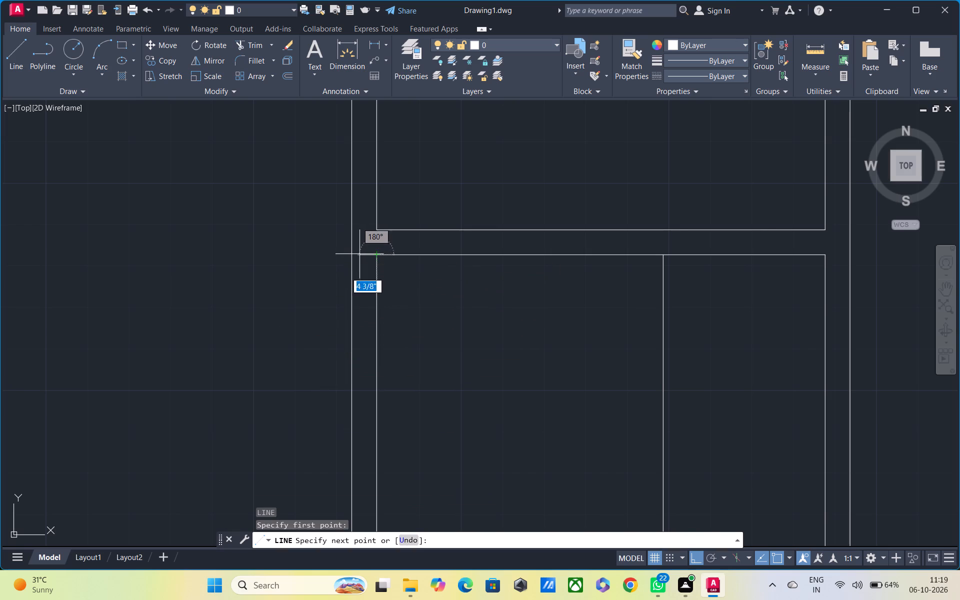
left_click(347, 255)
key("Escape")
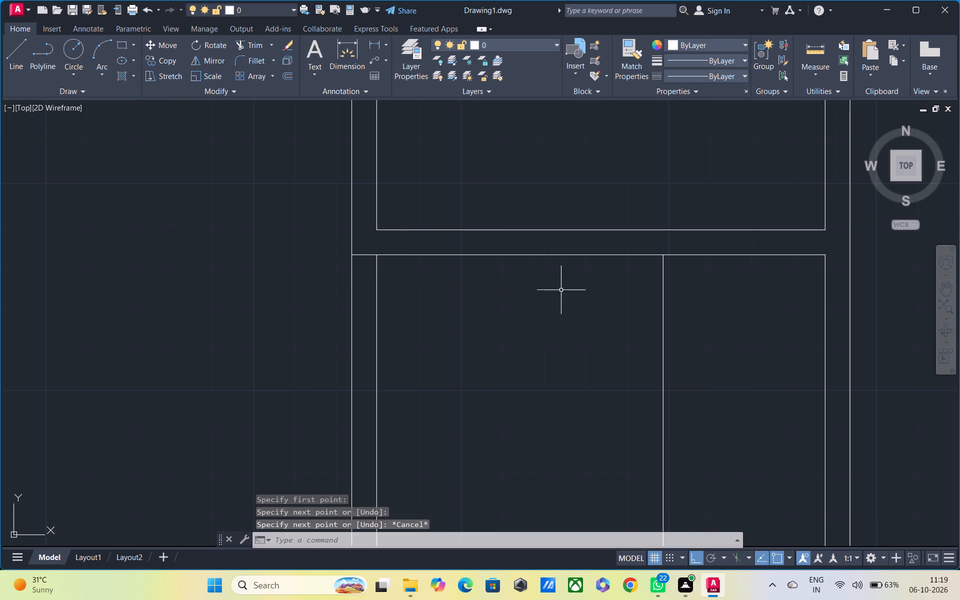
Copy the vertical offset line from its upper end 6'-3" west to the short line's end on the partition's far face.
left_click(663, 291)
key("c")
key("o")
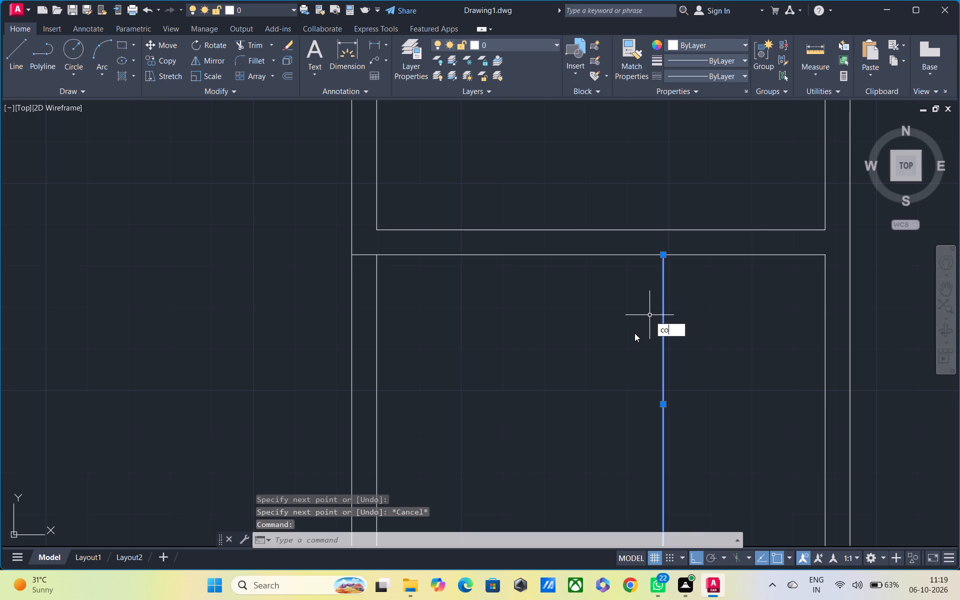
key("space")
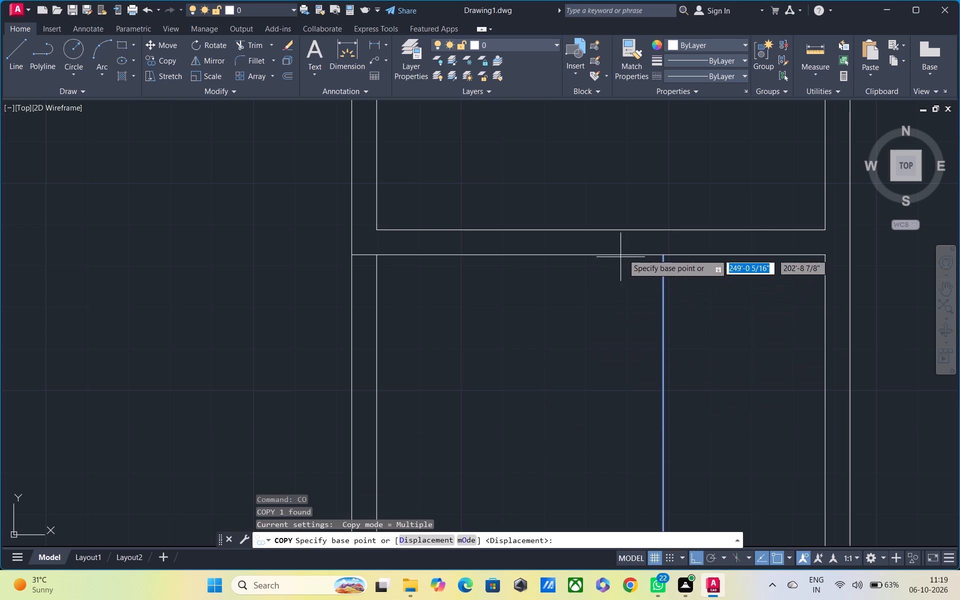
left_click(664, 255)
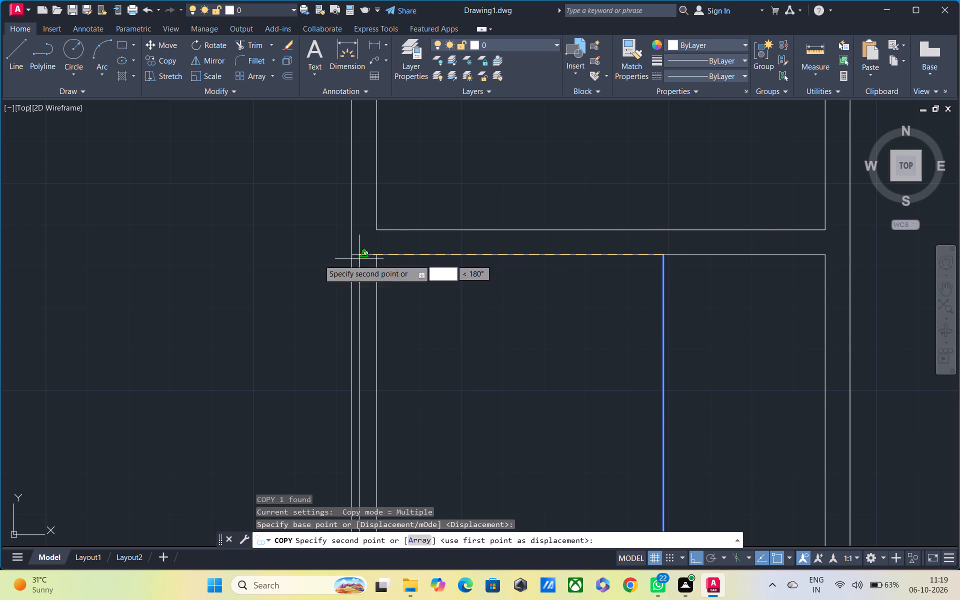
left_click(350, 256)
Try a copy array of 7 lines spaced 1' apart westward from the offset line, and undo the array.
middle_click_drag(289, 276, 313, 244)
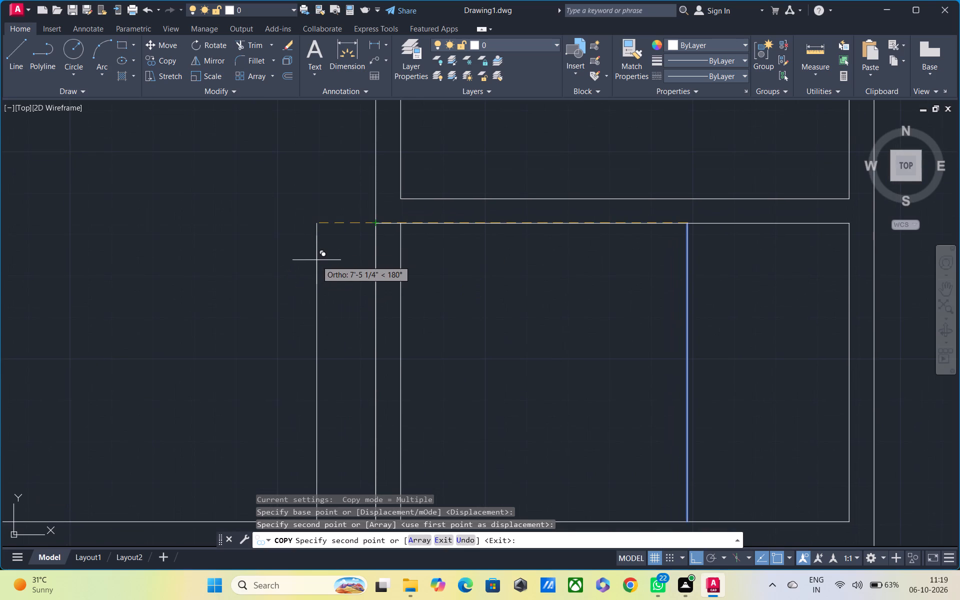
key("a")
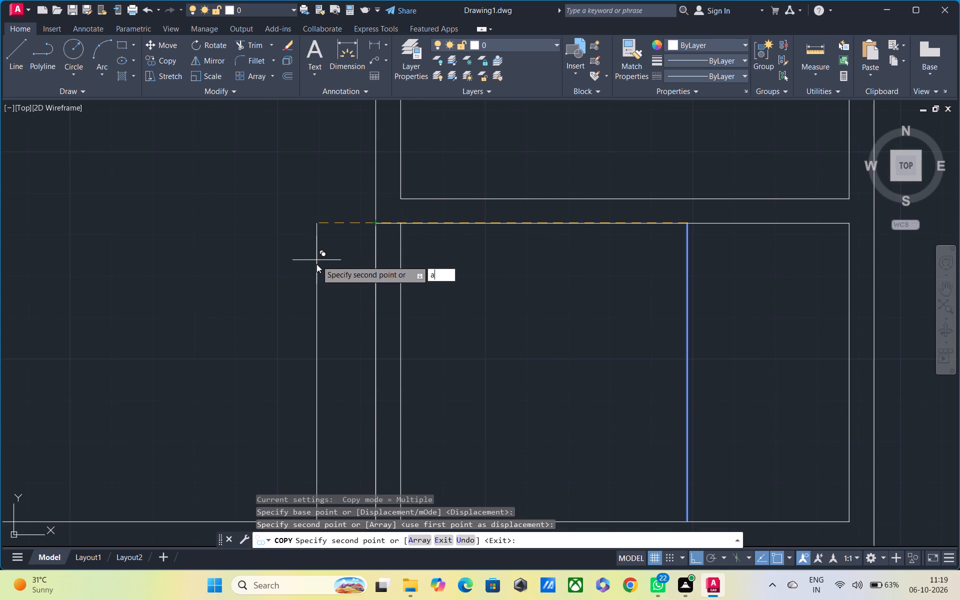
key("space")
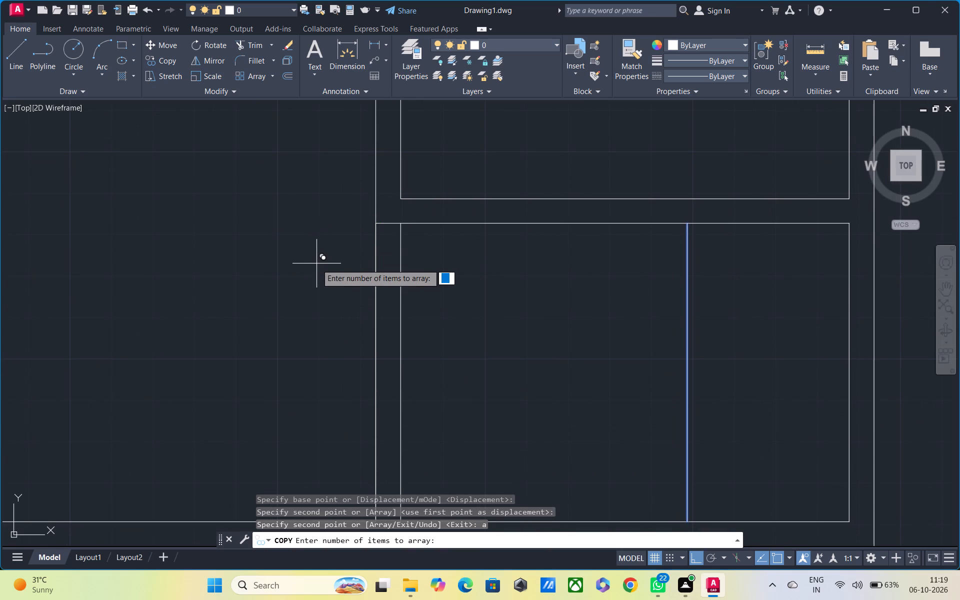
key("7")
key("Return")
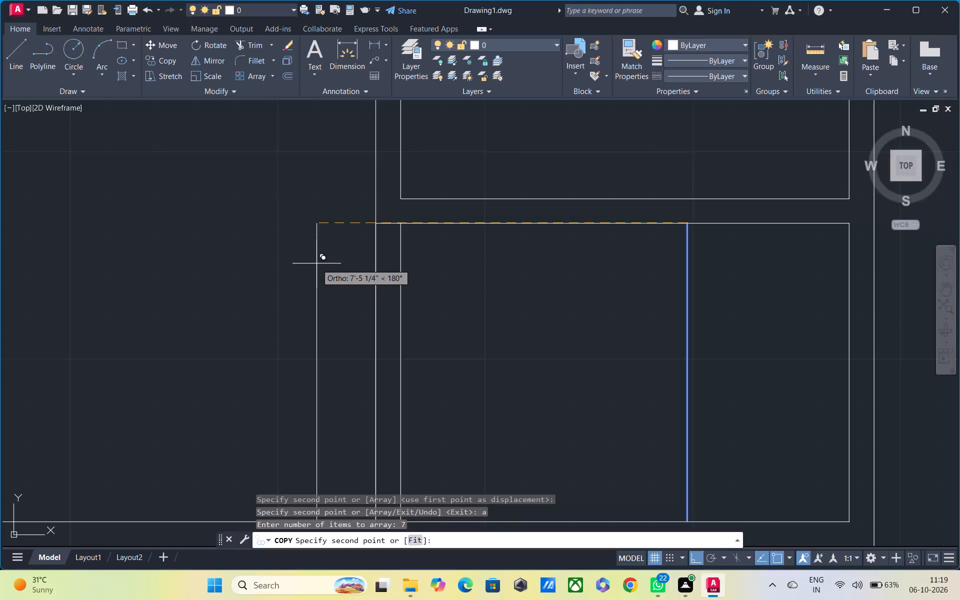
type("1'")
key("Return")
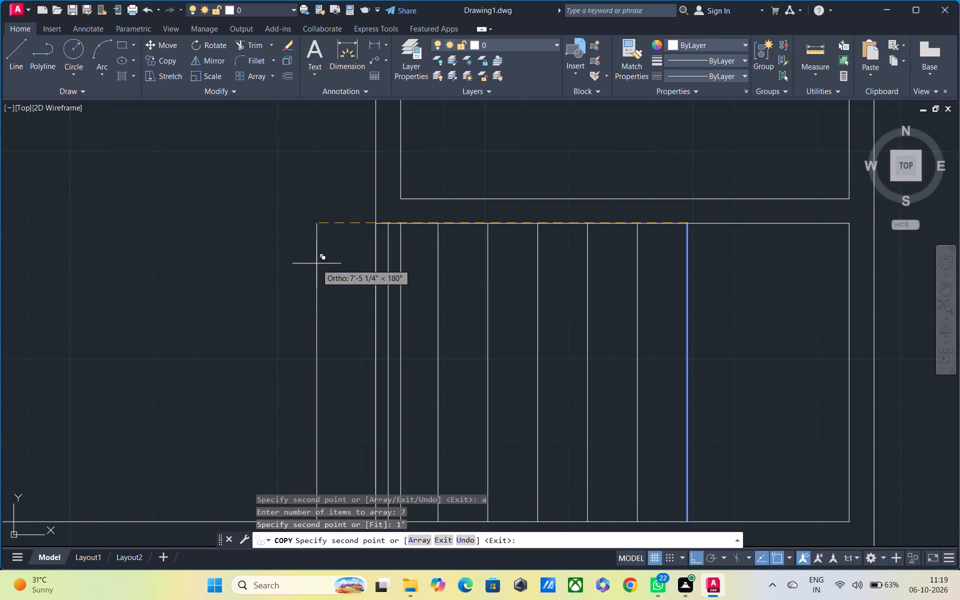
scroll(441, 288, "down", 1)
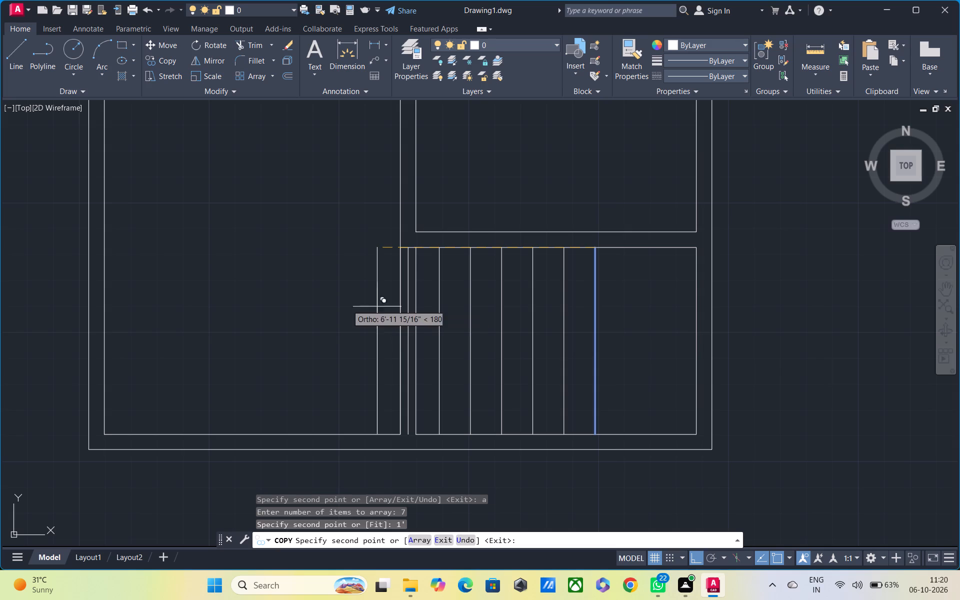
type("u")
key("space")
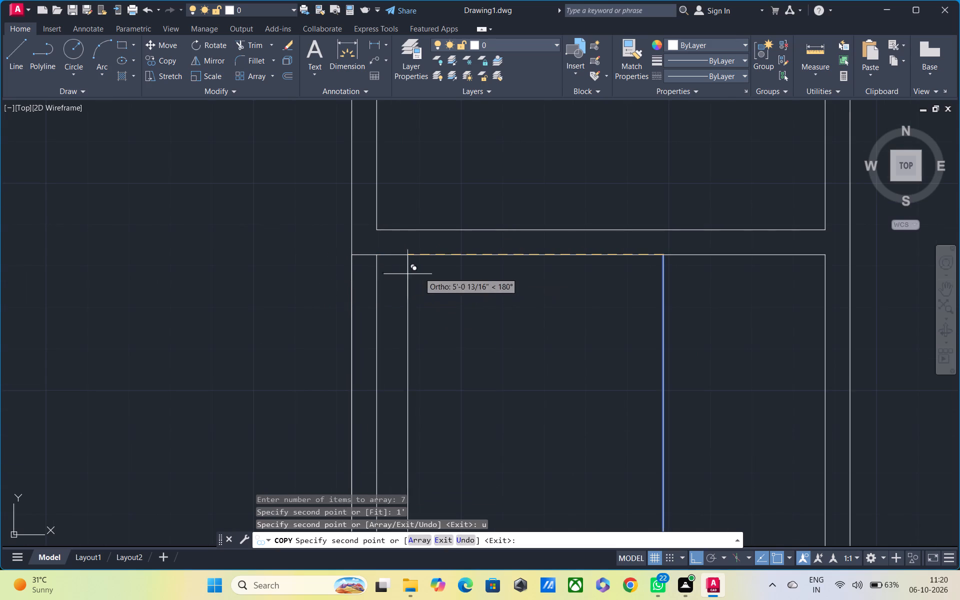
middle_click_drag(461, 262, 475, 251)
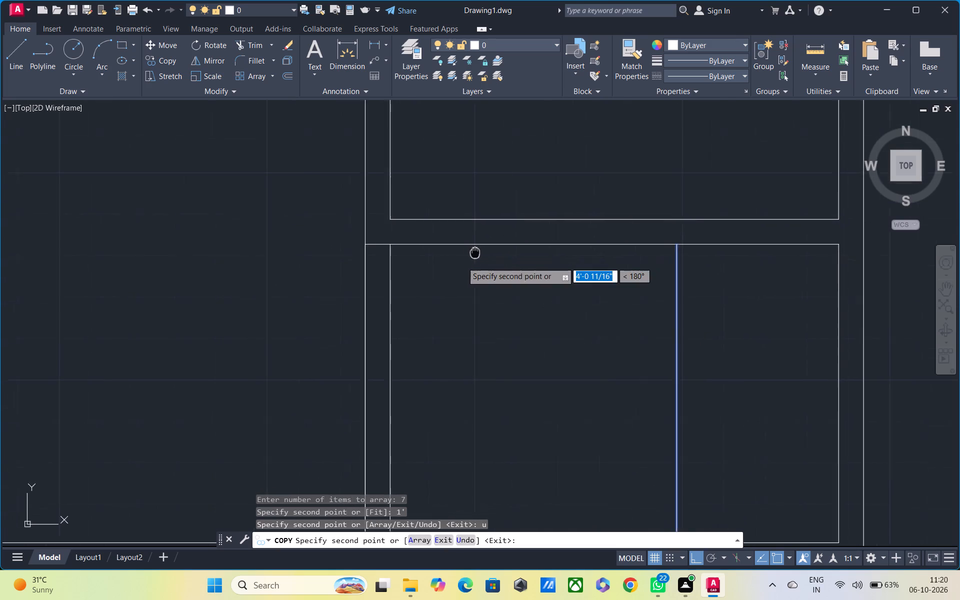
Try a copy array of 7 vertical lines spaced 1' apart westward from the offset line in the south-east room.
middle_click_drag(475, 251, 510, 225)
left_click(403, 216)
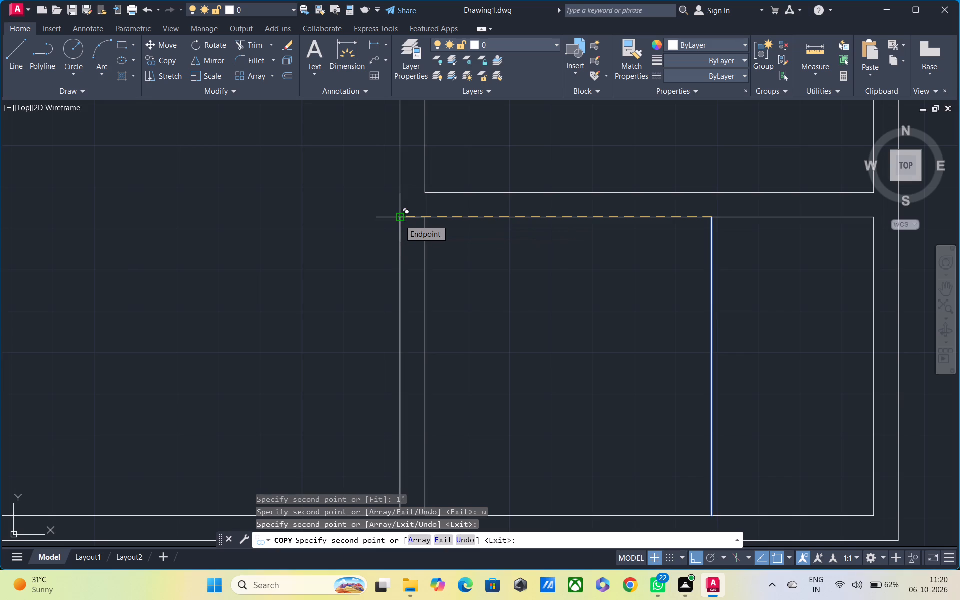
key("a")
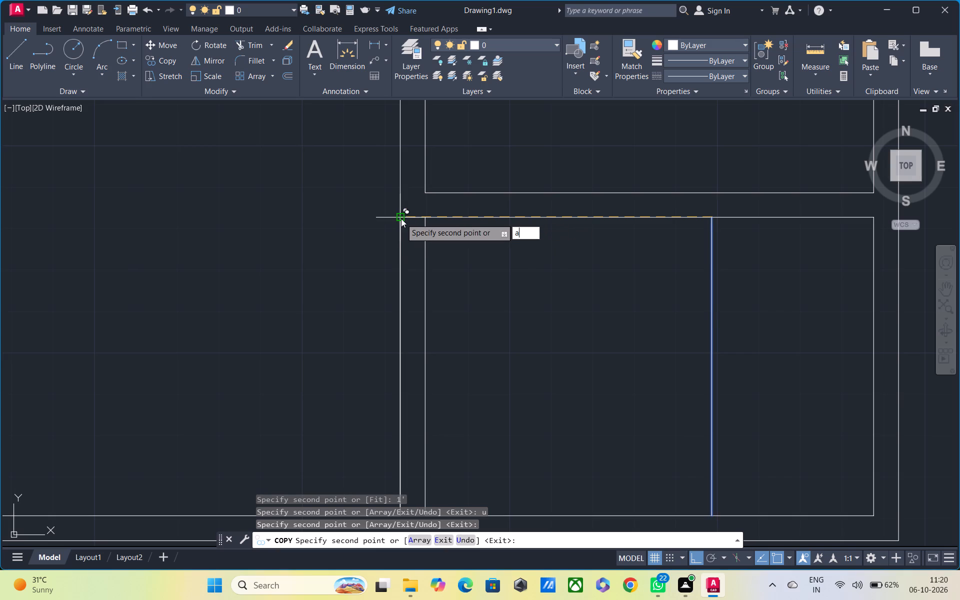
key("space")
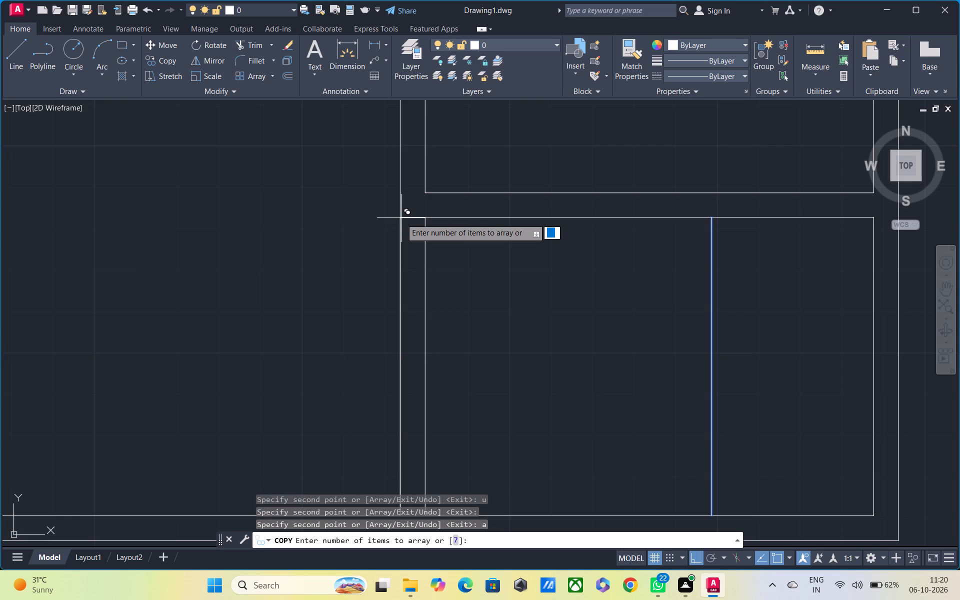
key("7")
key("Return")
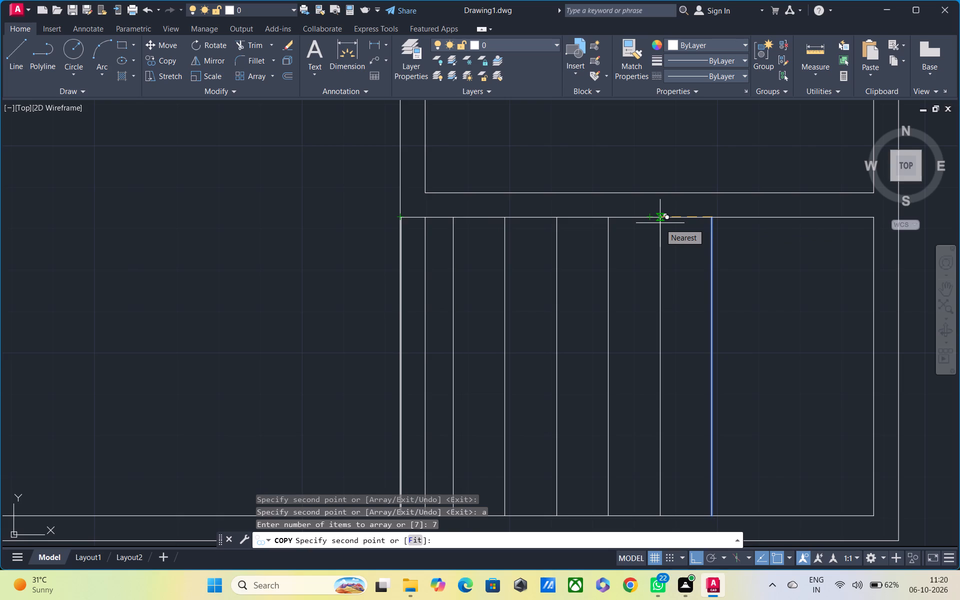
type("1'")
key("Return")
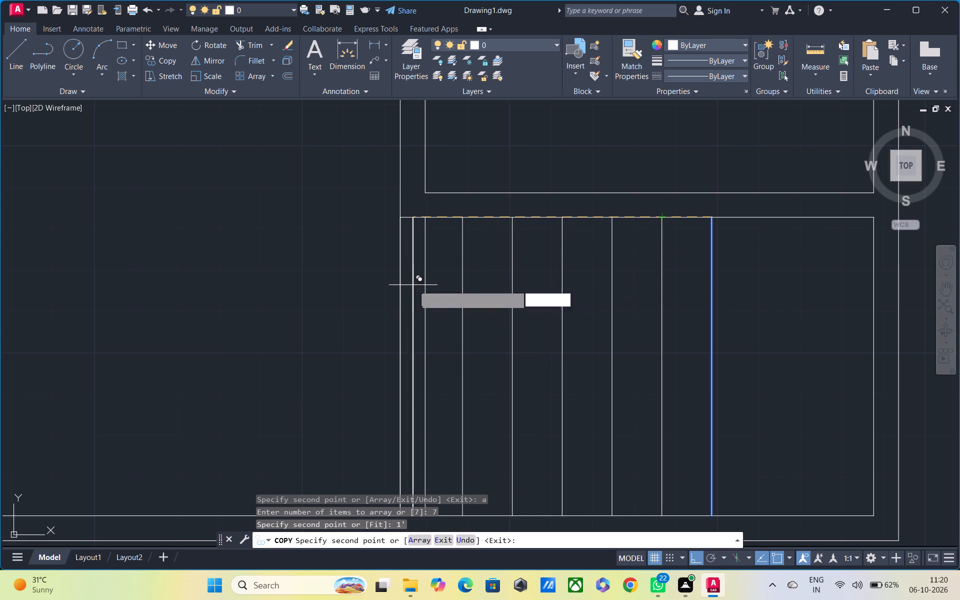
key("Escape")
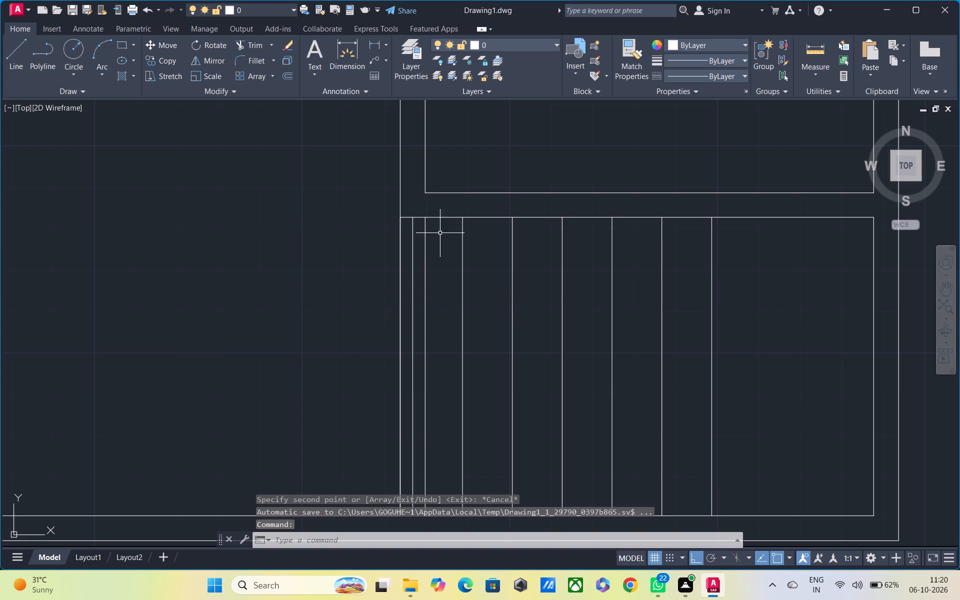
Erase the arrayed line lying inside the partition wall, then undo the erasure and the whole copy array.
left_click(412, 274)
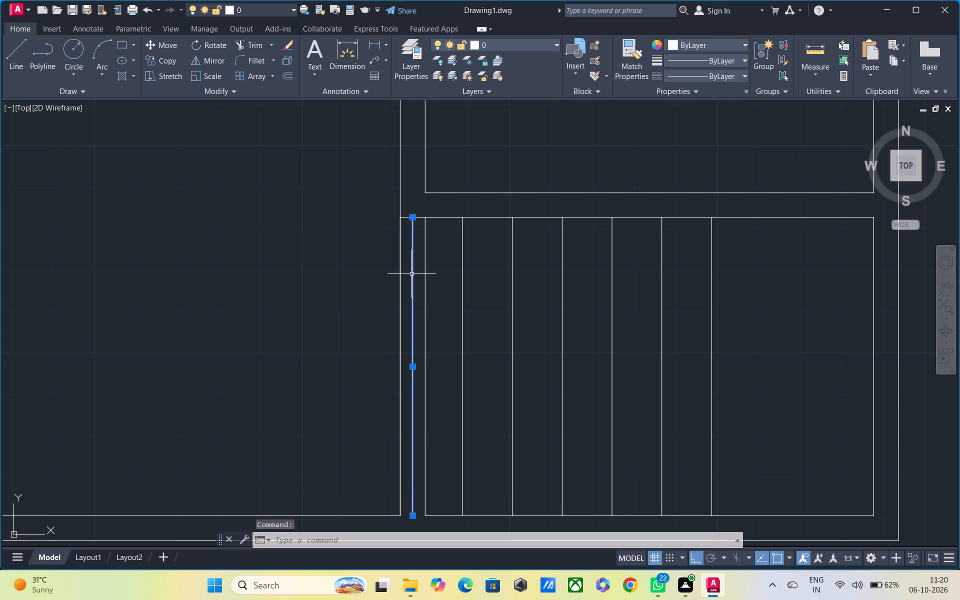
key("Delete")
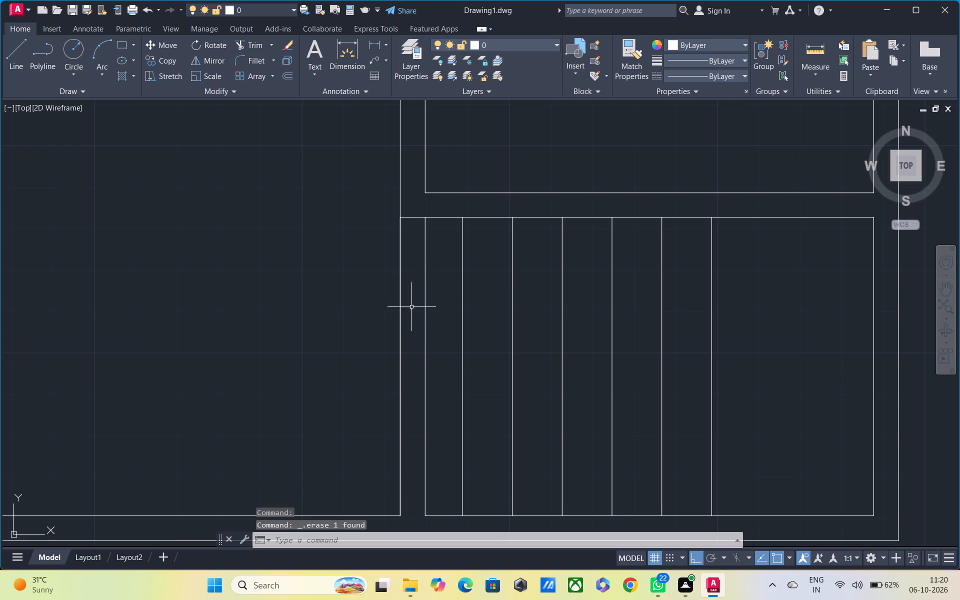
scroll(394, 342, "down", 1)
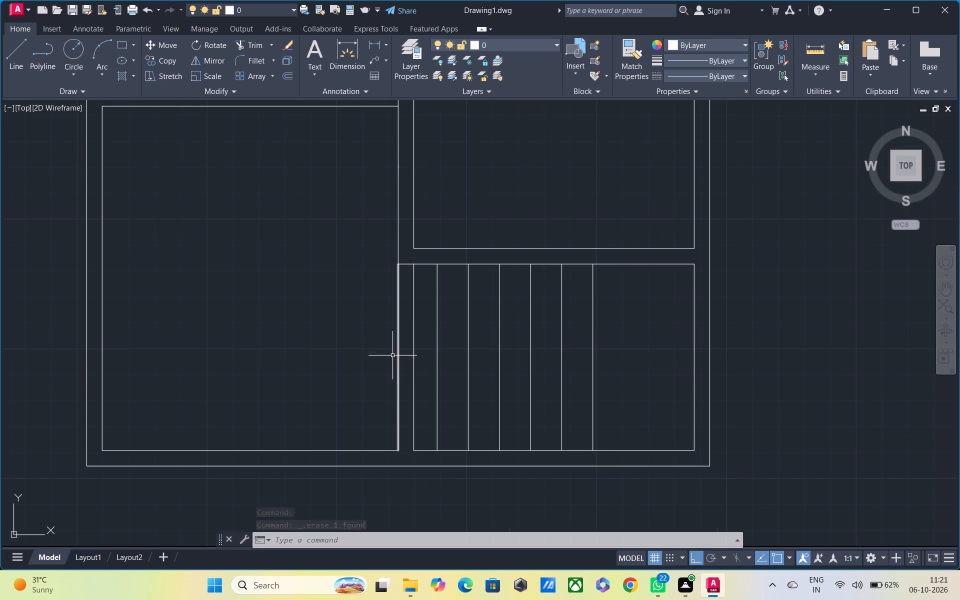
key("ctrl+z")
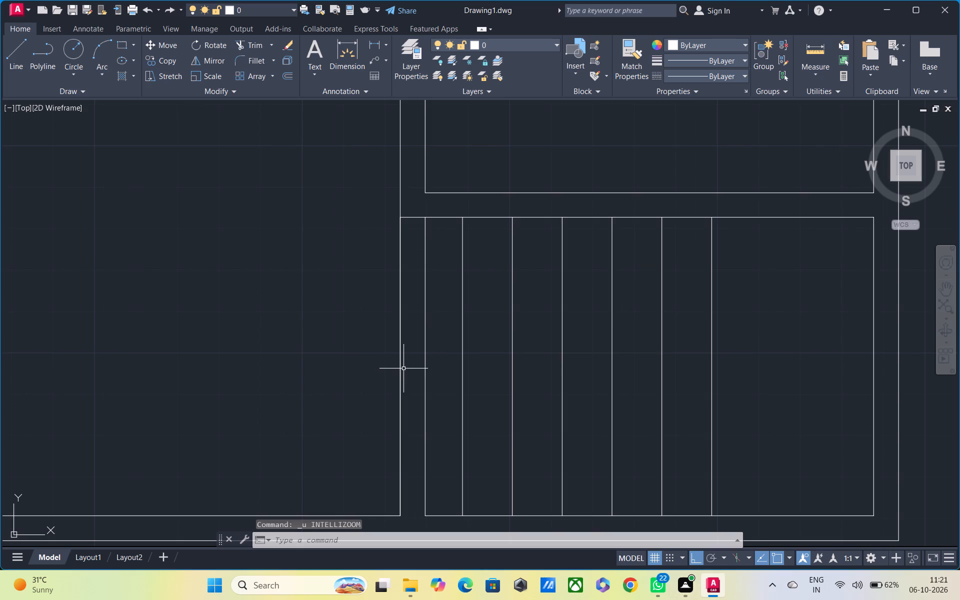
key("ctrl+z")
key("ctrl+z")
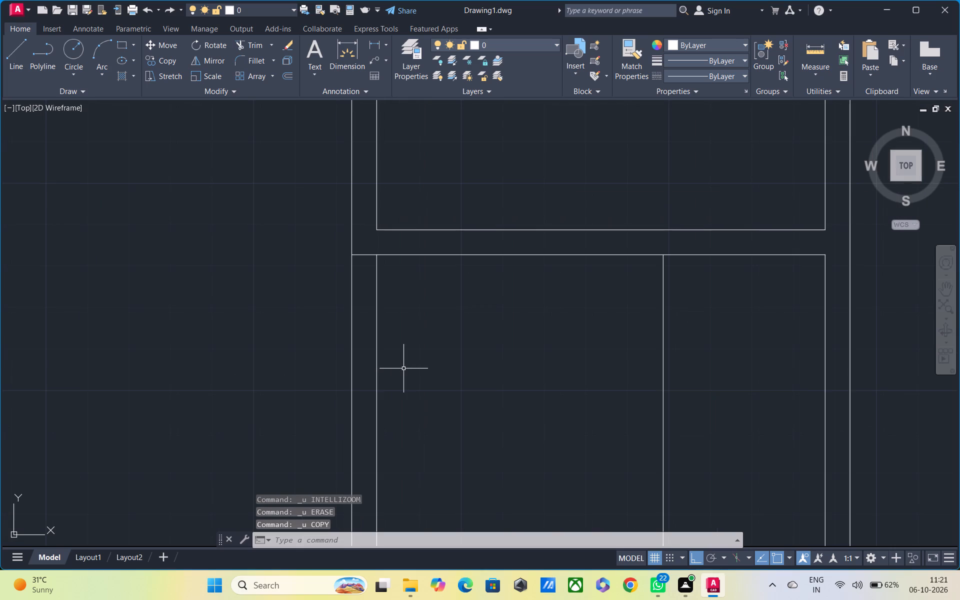
Copy the vertical offset line from its upper end 6'-3" west to the short line's end on the partition's far face.
scroll(406, 368, "down", 1)
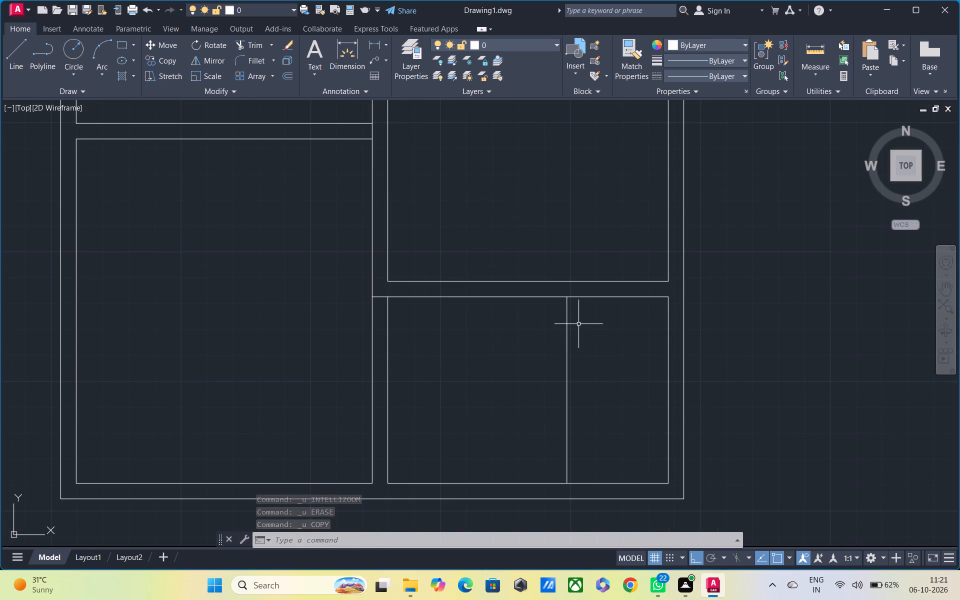
left_click(567, 343)
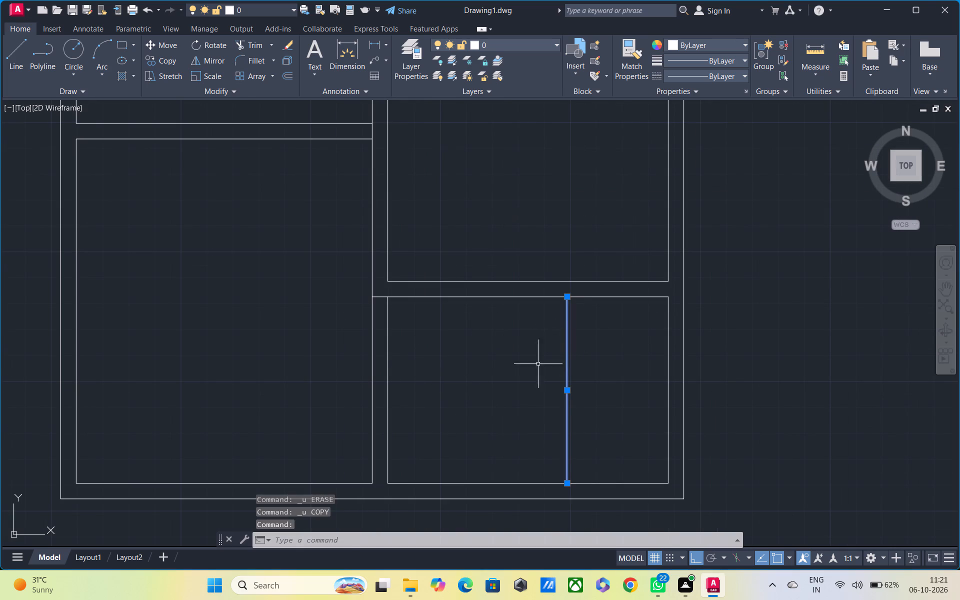
key("c")
key("o")
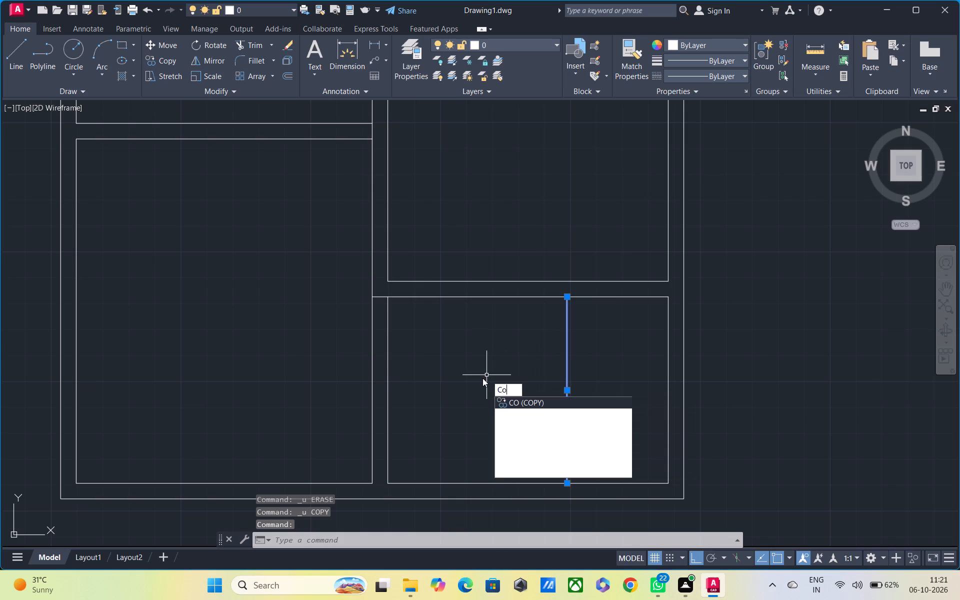
key("space")
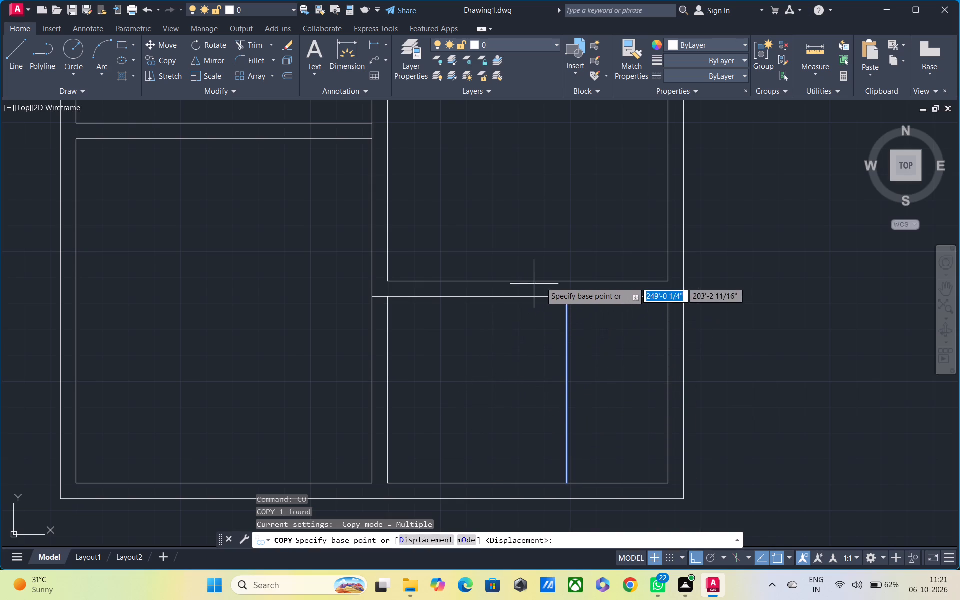
left_click(565, 301)
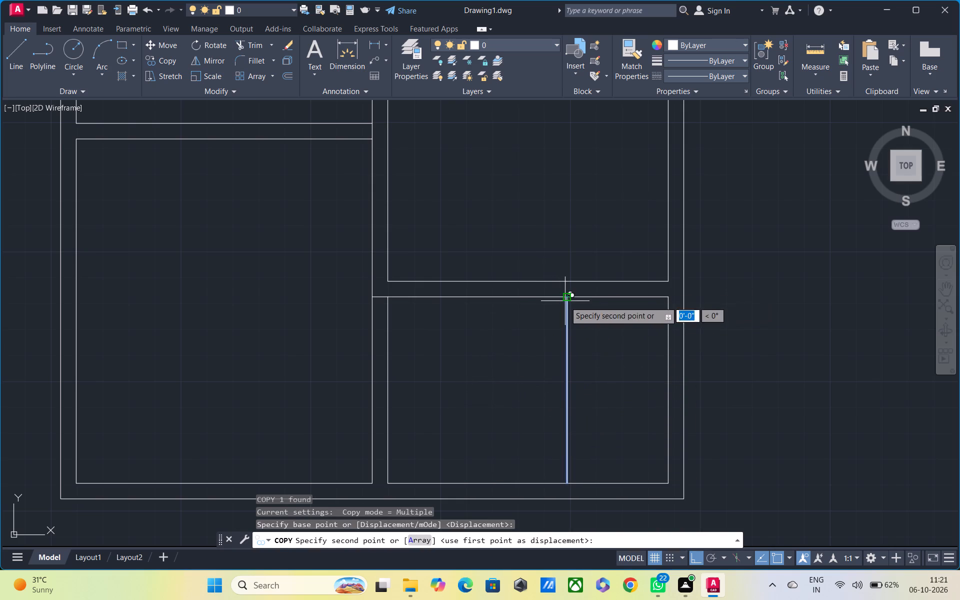
left_click(372, 299)
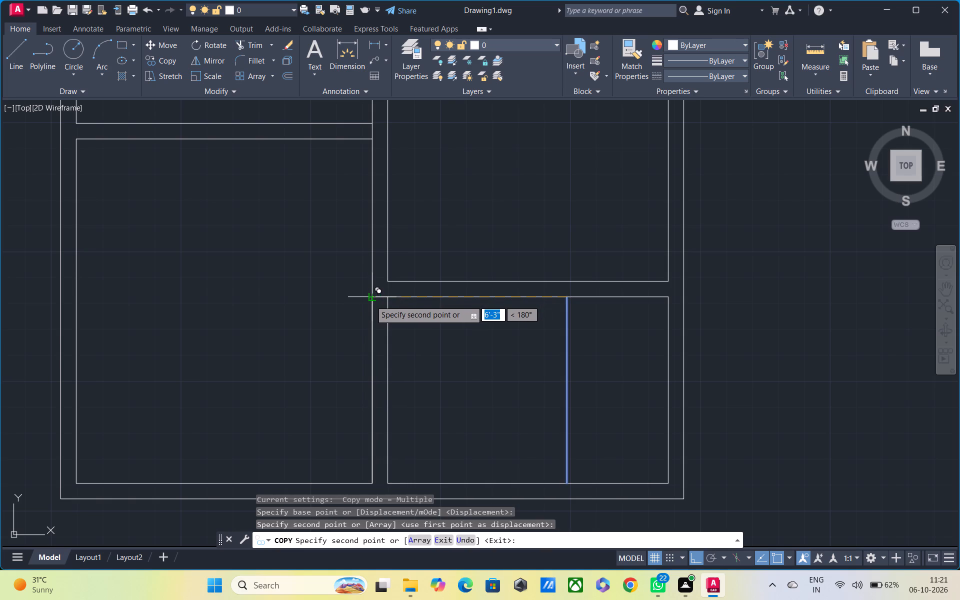
Make a copy array of 7 vertical lines spaced 10" apart westward from the offset line in the south-east room.
key("a")
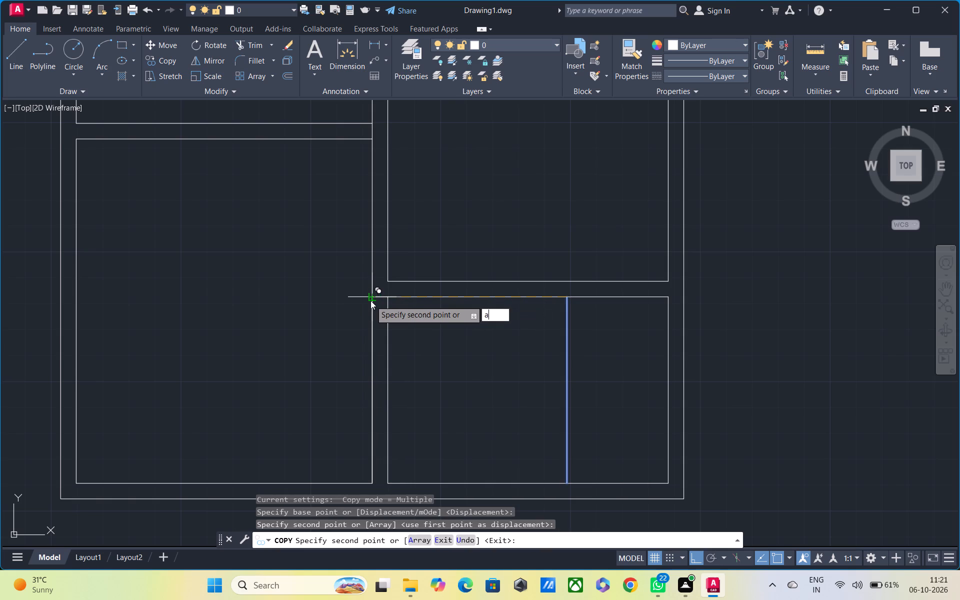
key("space")
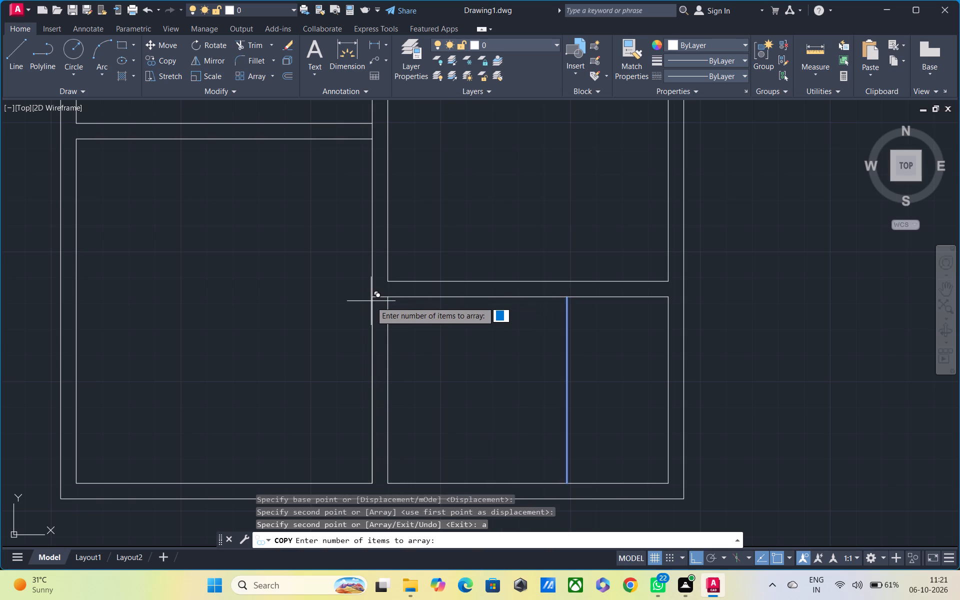
key("7")
key("apostrophe")
key("Return")
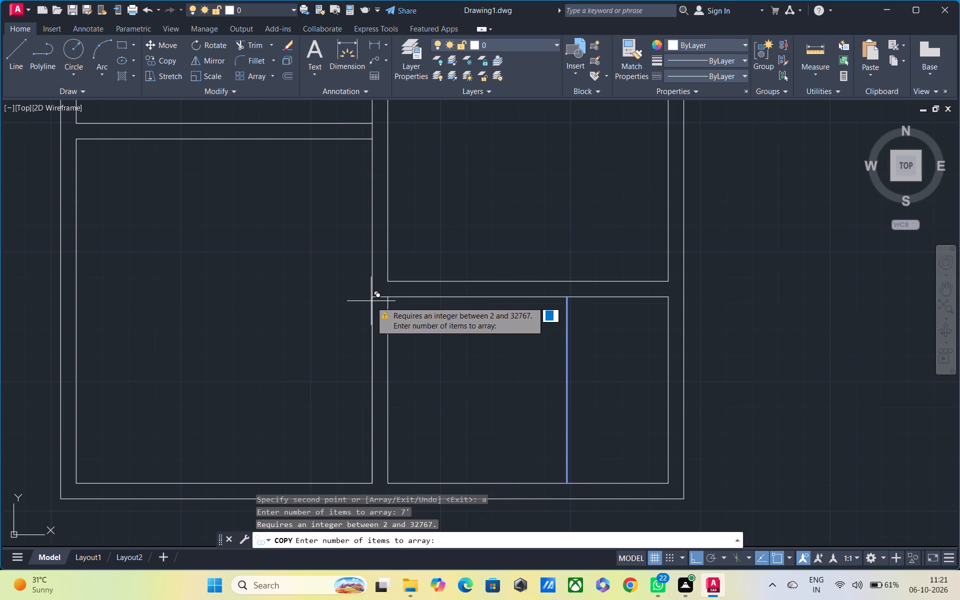
key("7")
key("apostrophe")
key("BackSpace")
key("Return")
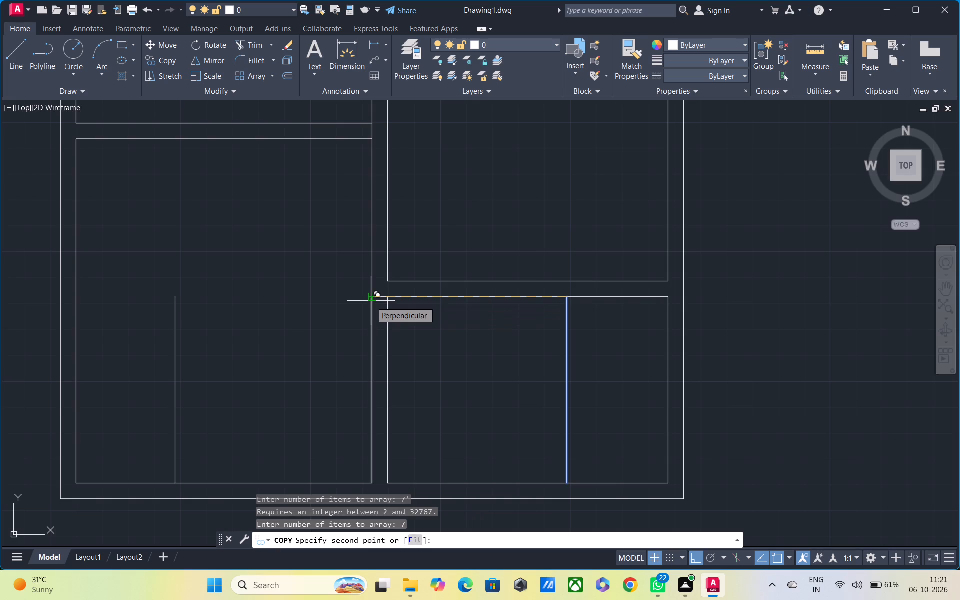
type("10'")
key("BackSpace")
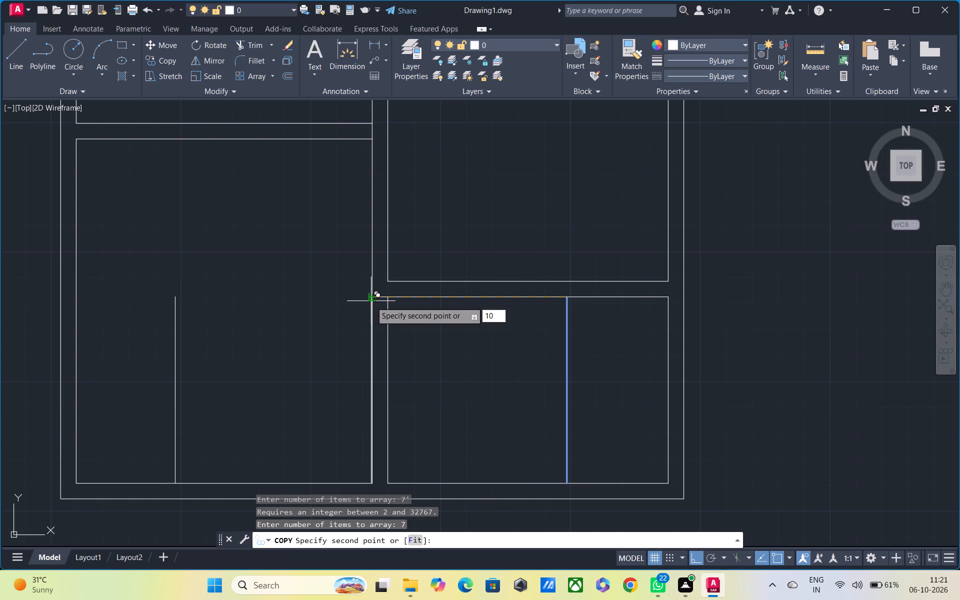
key("shift+quotedbl")
key("Return")
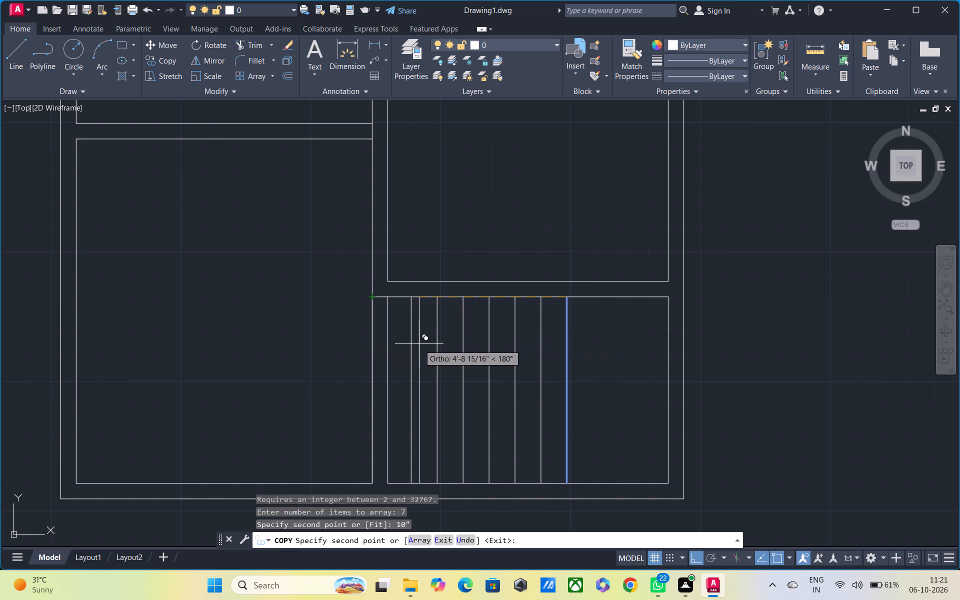
key("Escape")
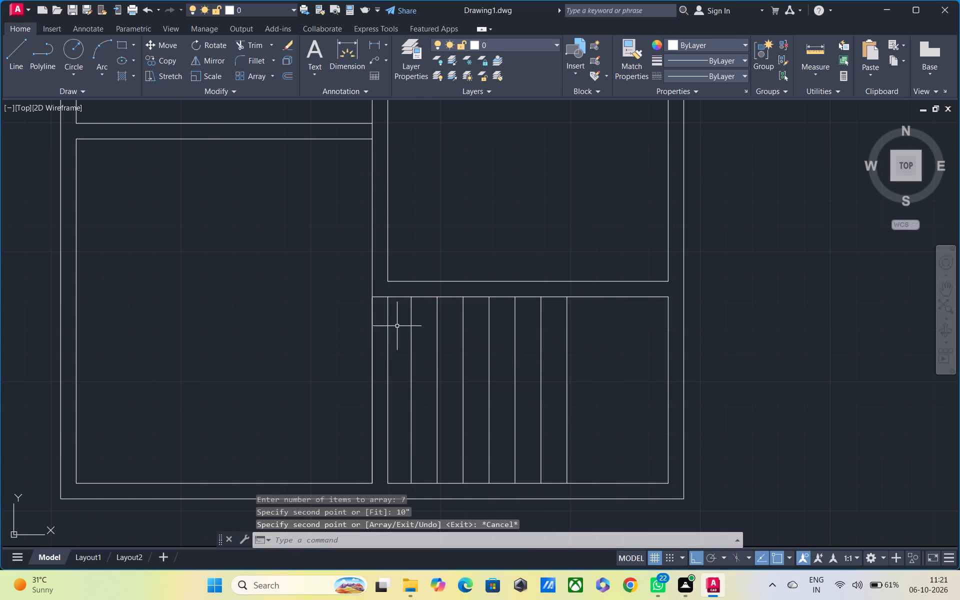
Erase the copied vertical line lying on the partition's west face beside the south-east room.
left_click(371, 342)
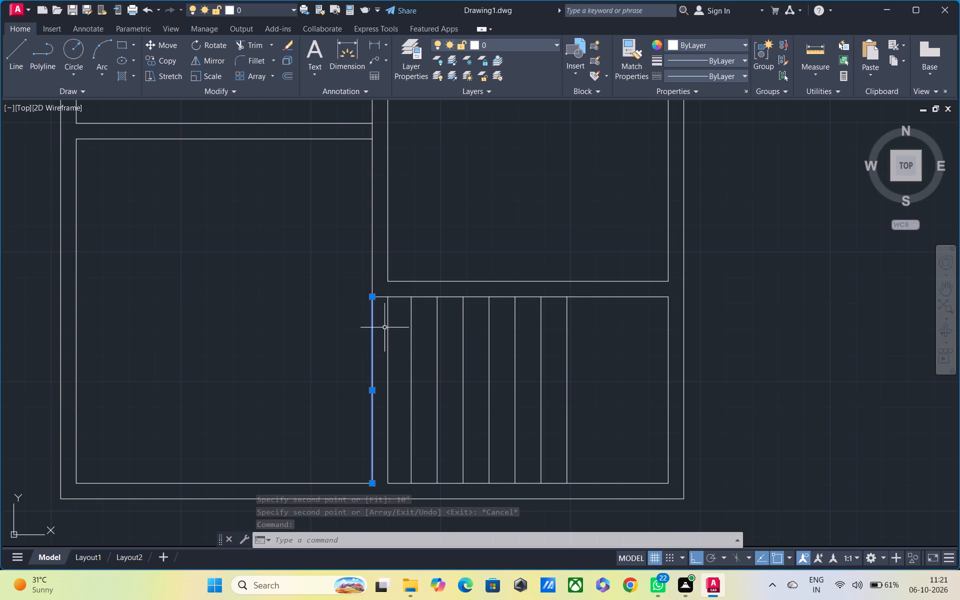
key("Delete")
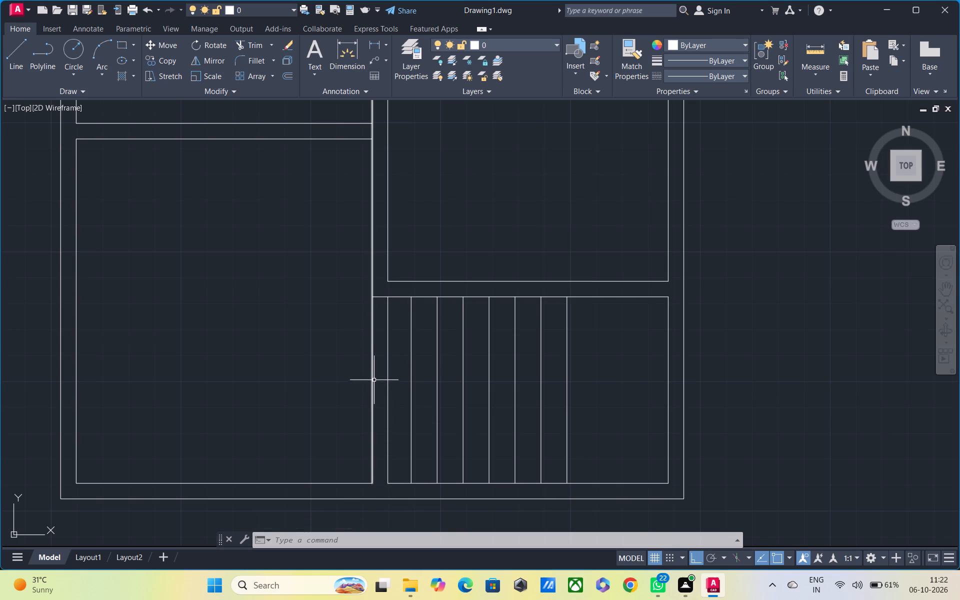
Trim away the partition's west face line south of the short horizontal line, beside the arrayed lines.
scroll(376, 372, "up", 1)
key("t")
key("r")
key("space")
key("space")
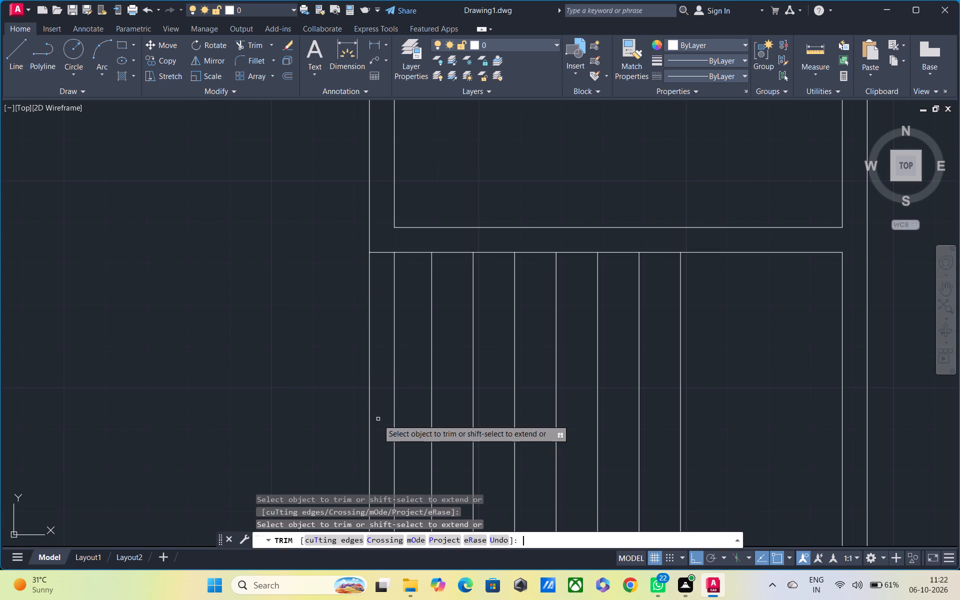
left_click(370, 393)
scroll(357, 413, "down", 3)
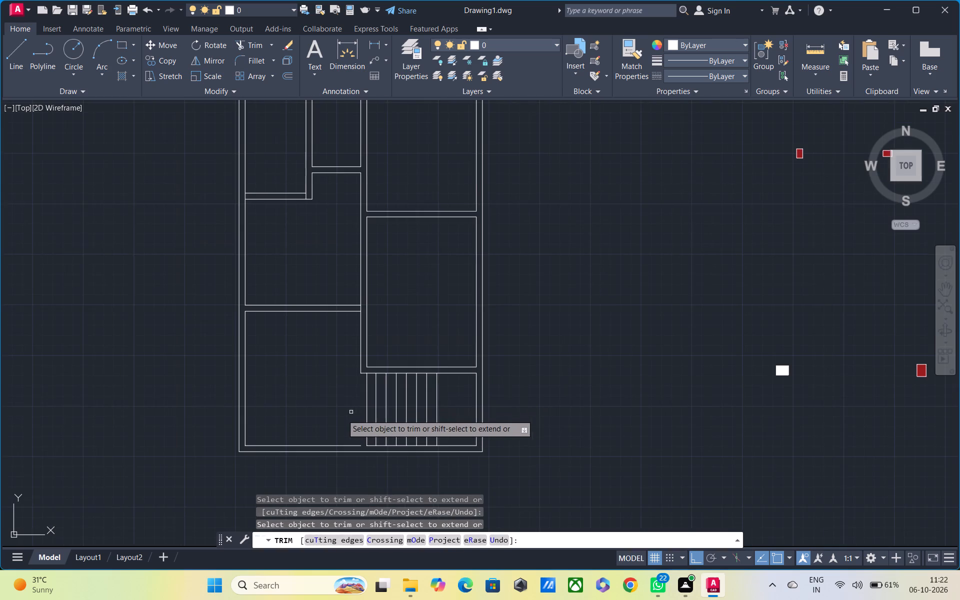
middle_click_drag(329, 417, 344, 375)
scroll(359, 420, "up", 3)
middle_click_drag(401, 396, 397, 443)
scroll(397, 441, "down", 1)
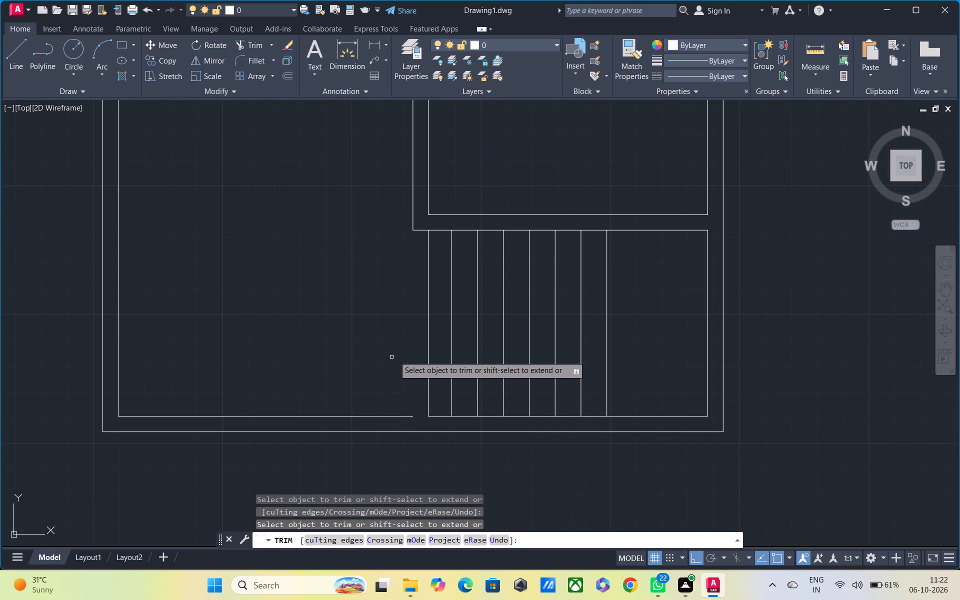
key("Escape")
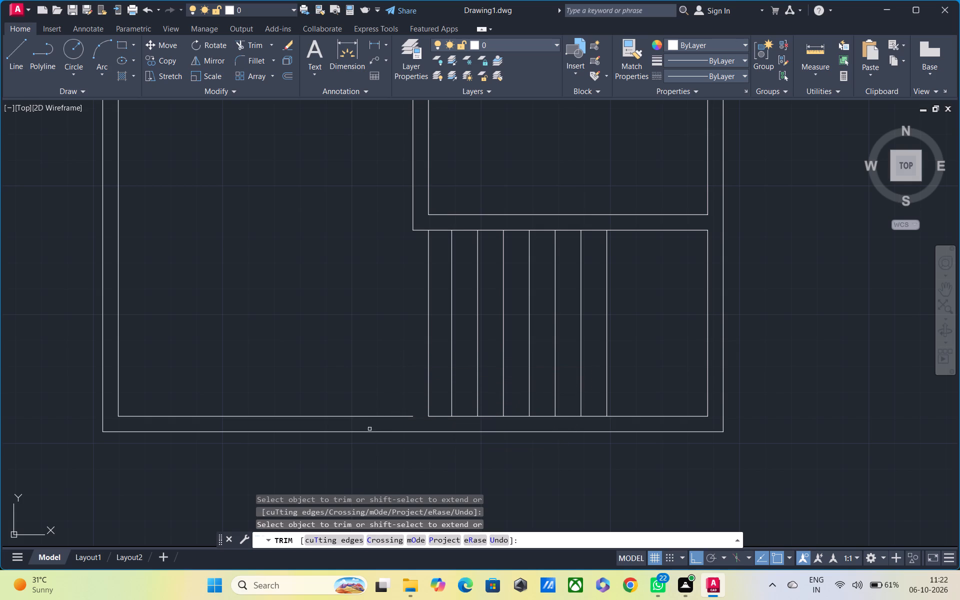
Stretch the east end of the south-west room's inner south wall line to the foot of the partition's remaining east face line.
left_click(399, 416)
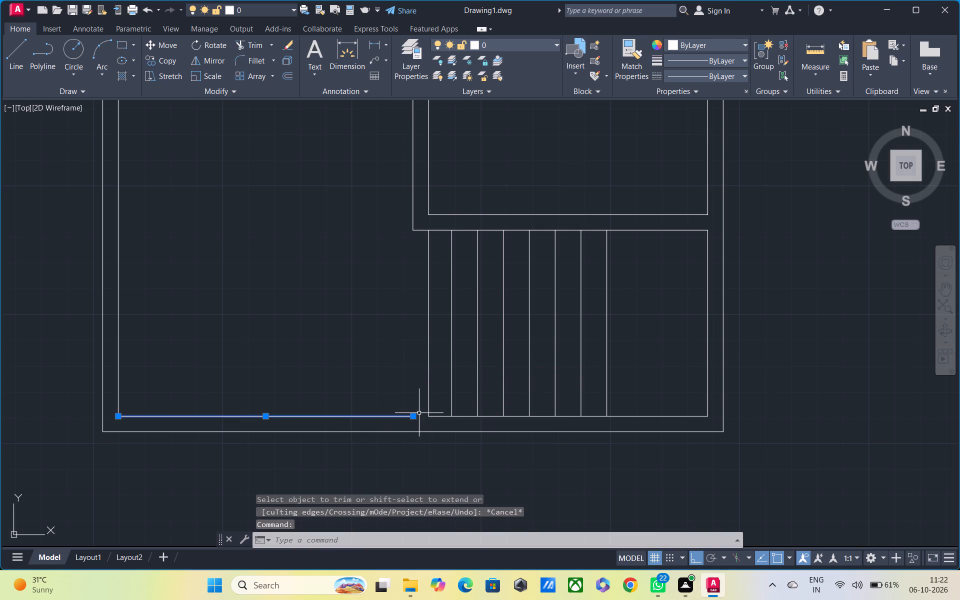
left_click(416, 417)
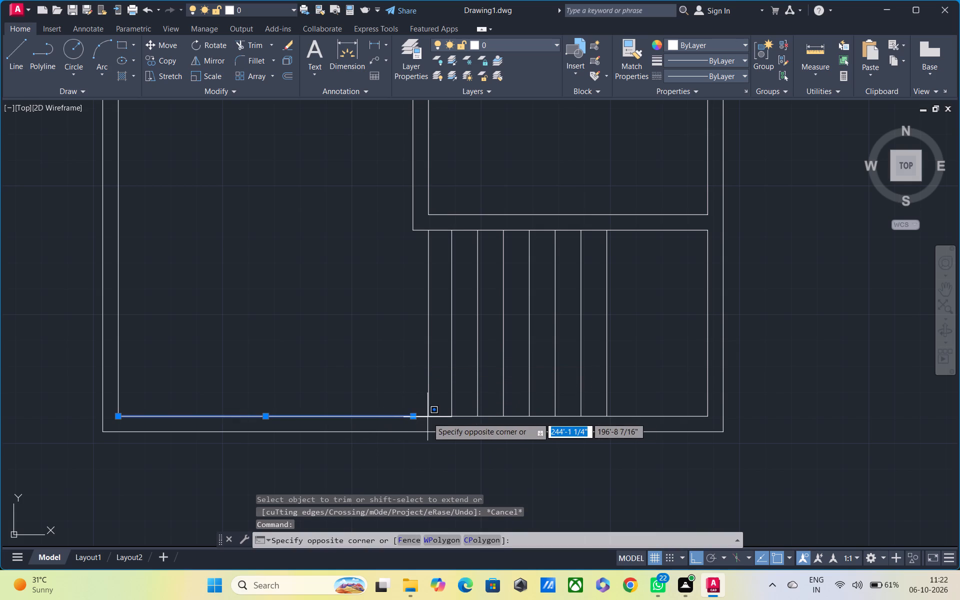
left_click(413, 418)
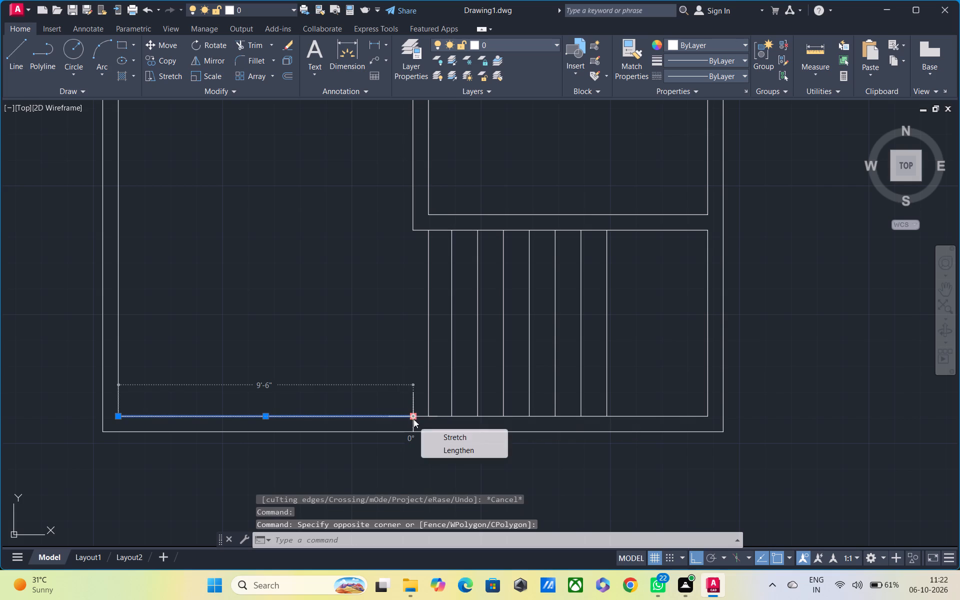
left_click(415, 417)
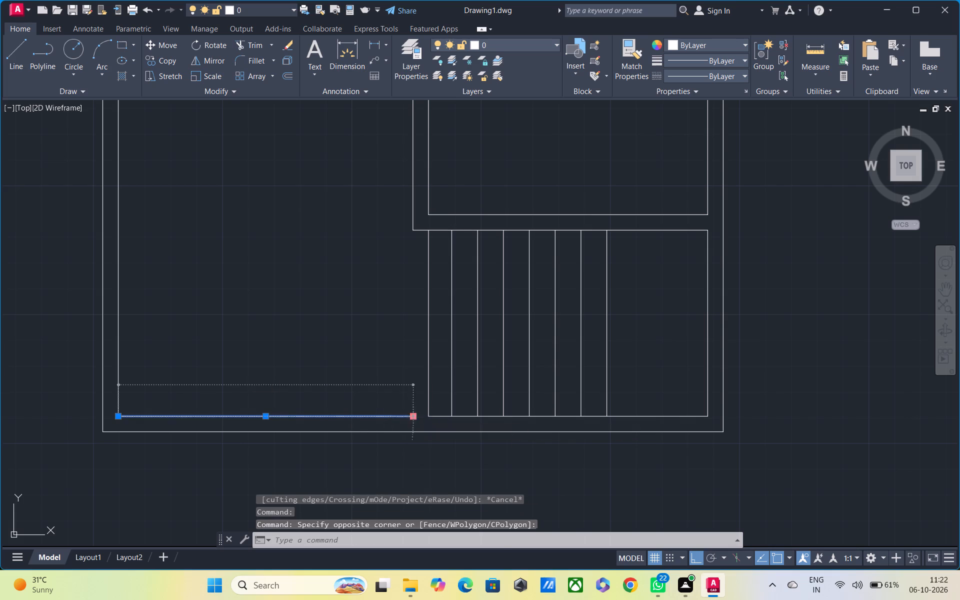
left_click(432, 416)
key("Escape")
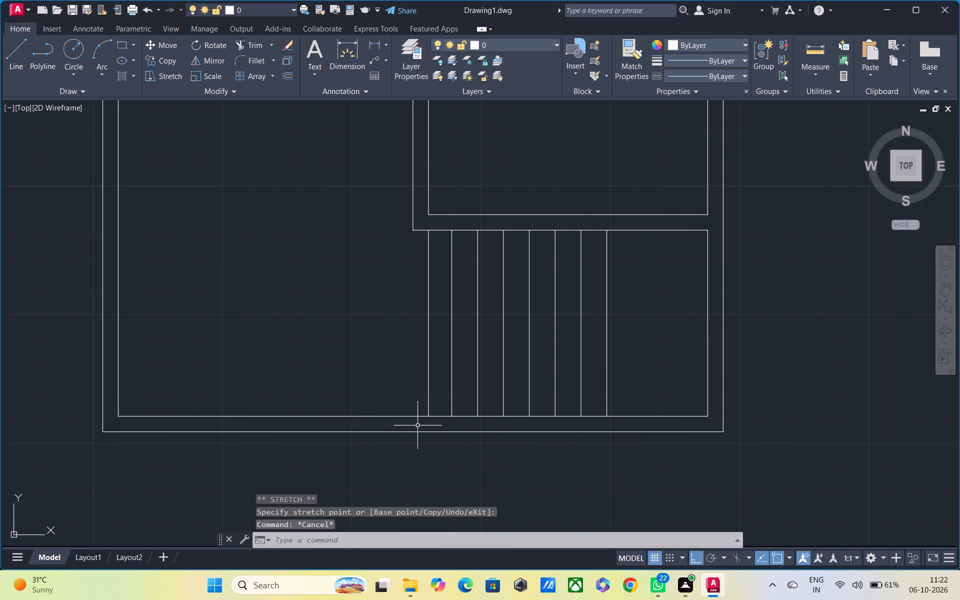
Examine the arrayed vertical lines and their junction with the partition corner at the south-east room.
scroll(431, 409, "down", 2)
middle_click_drag(491, 393, 491, 407)
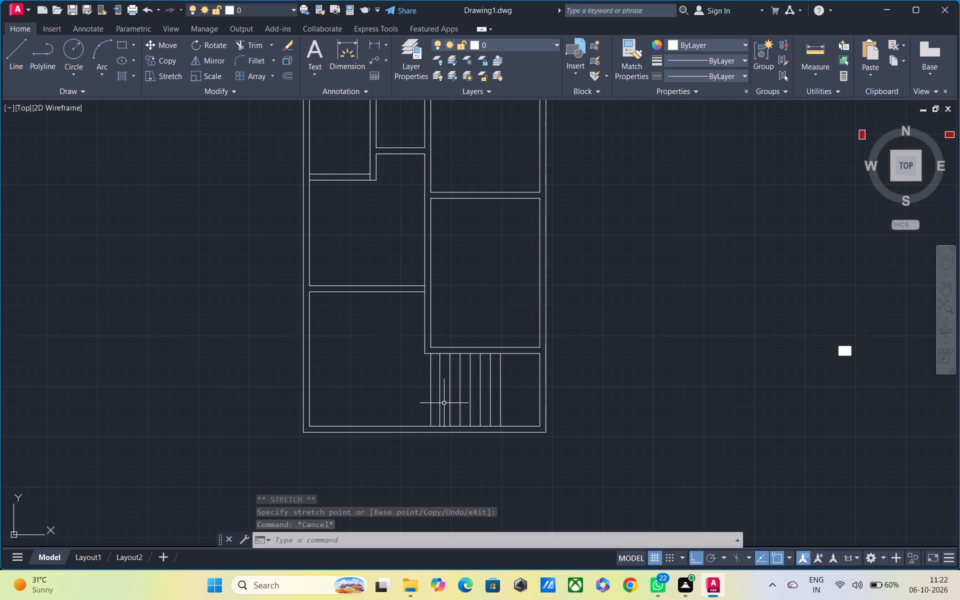
scroll(444, 403, "up", 1)
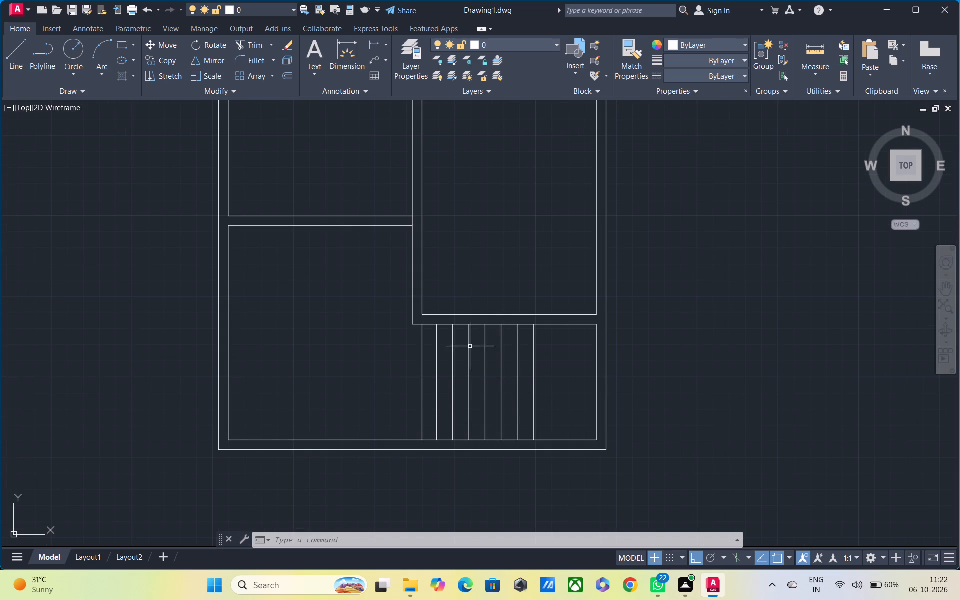
scroll(426, 329, "up", 3)
middle_click_drag(427, 335, 430, 335)
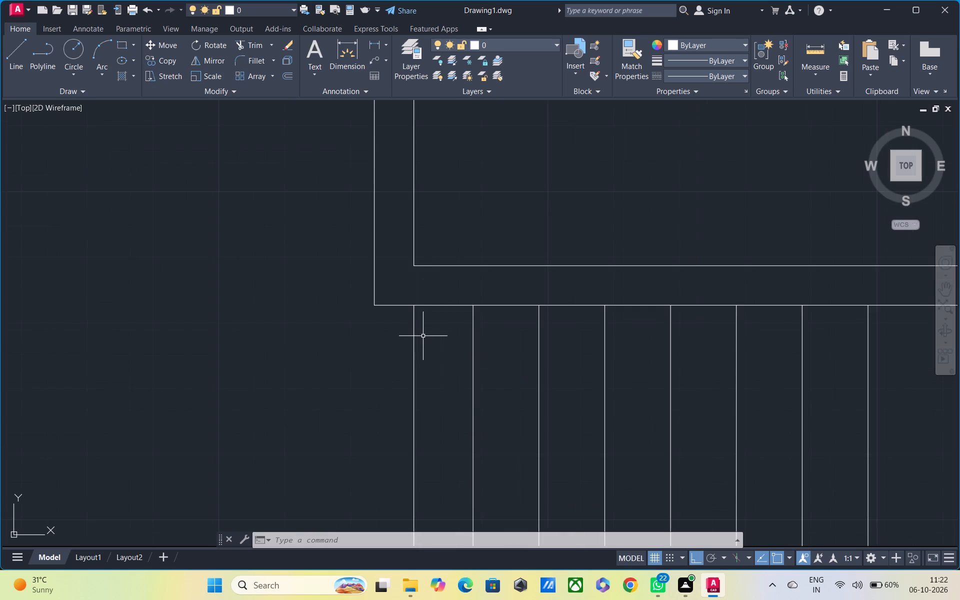
middle_click_drag(430, 335, 482, 296)
scroll(482, 296, "down", 2)
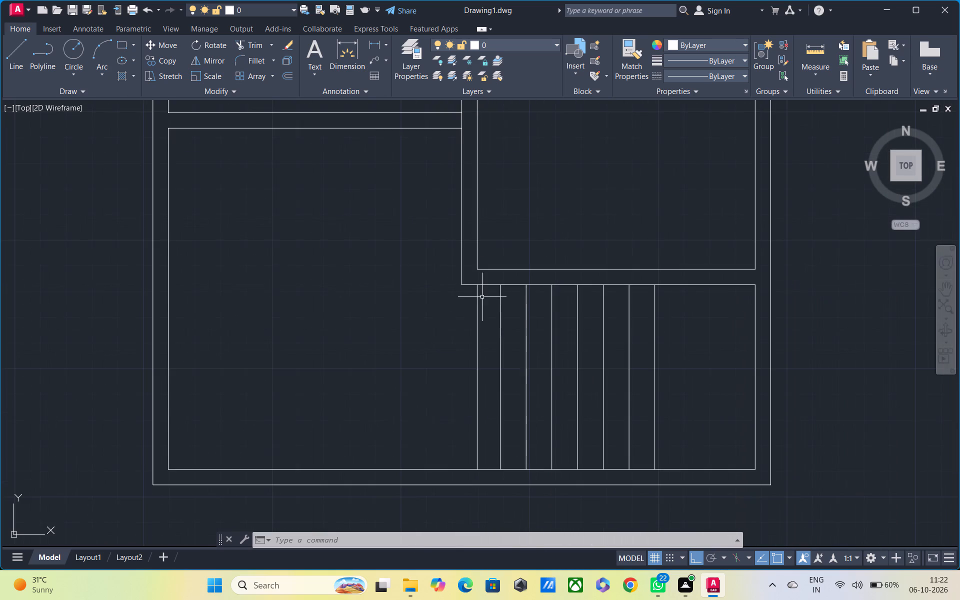
middle_click_drag(481, 309, 545, 314)
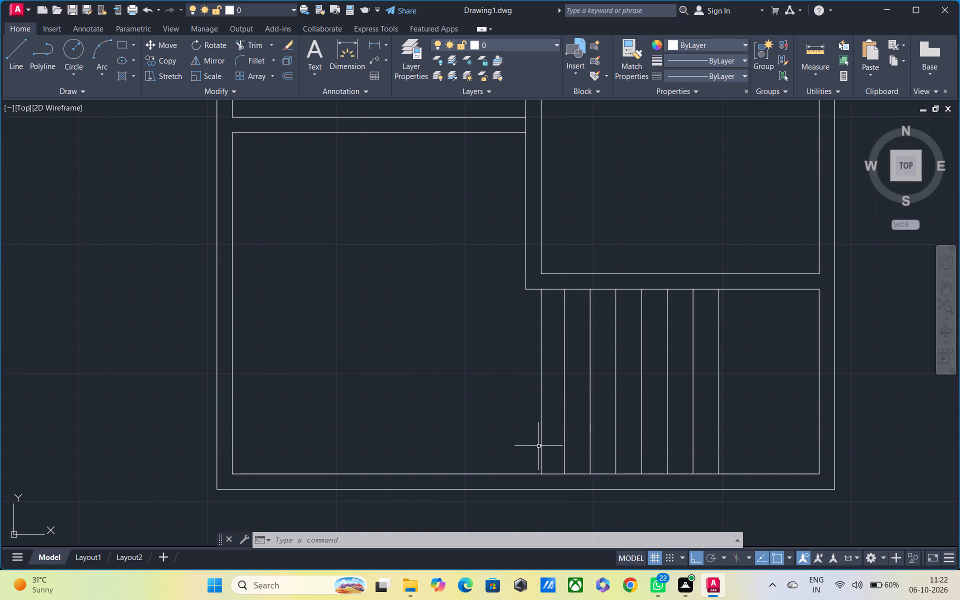
key("l")
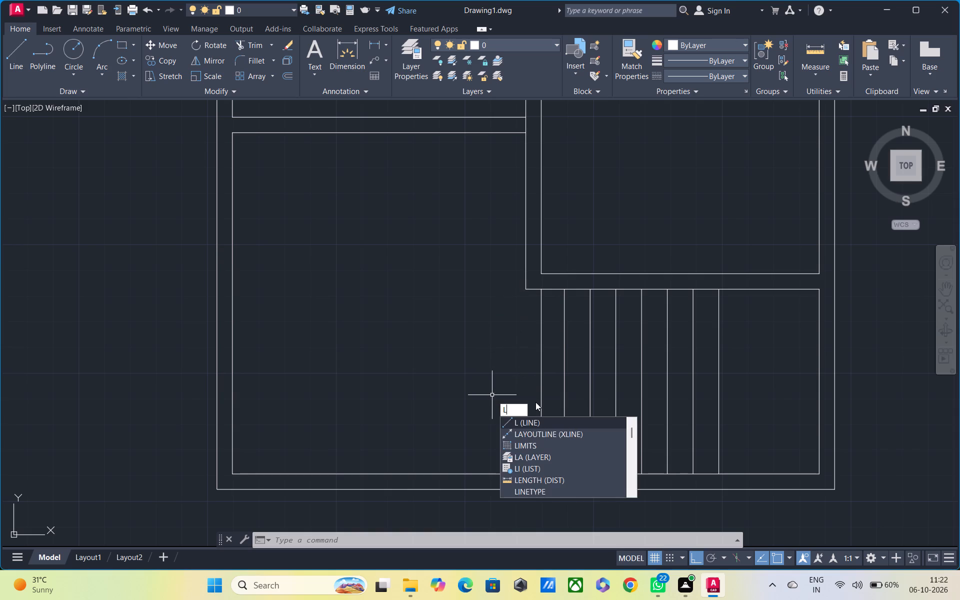
key("Escape")
Erase the seven vertical lines west of the easternmost offset line in the south-east room.
left_click(540, 375)
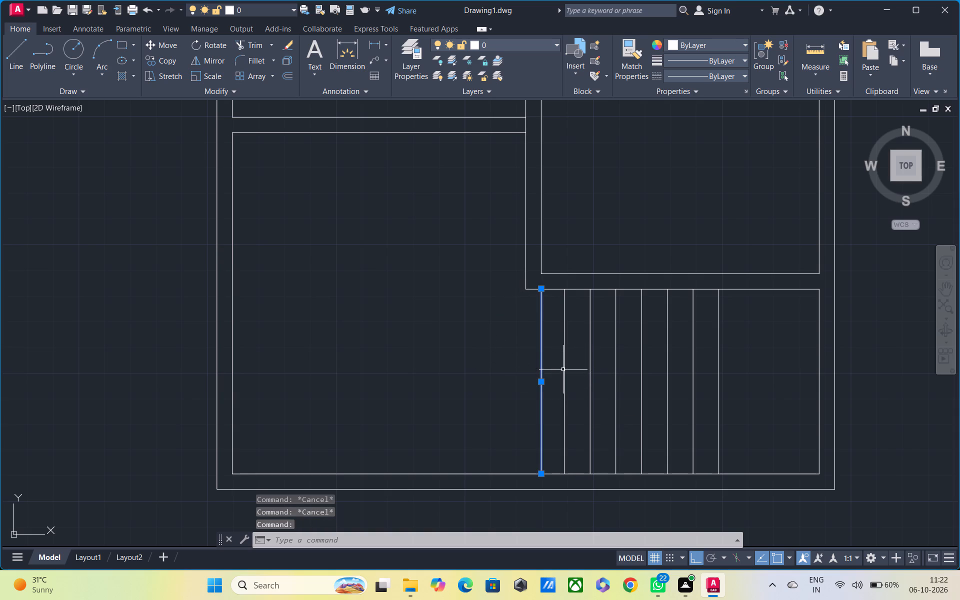
left_click(563, 370)
left_click(591, 359)
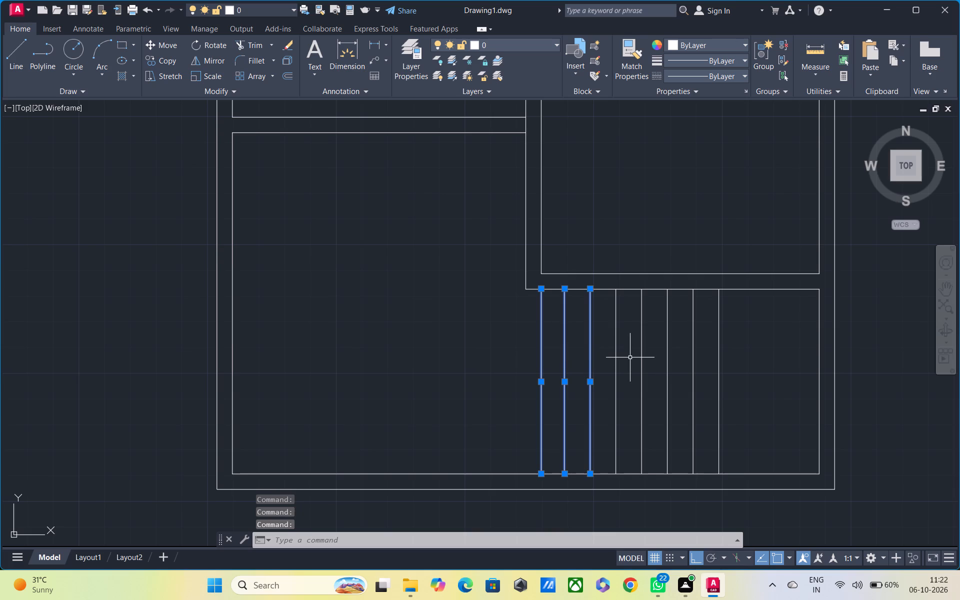
key("Escape")
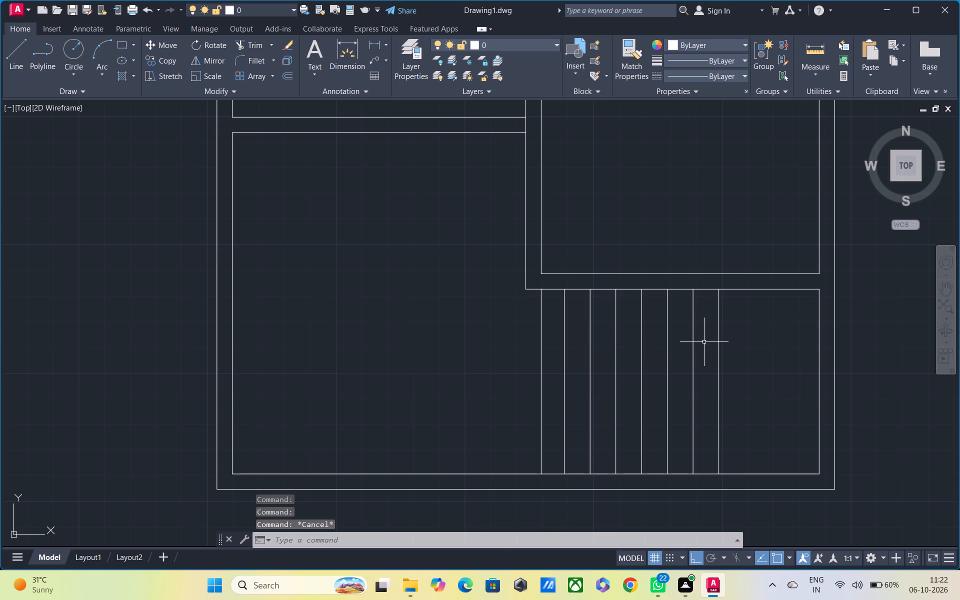
left_click_drag(705, 342, 528, 366)
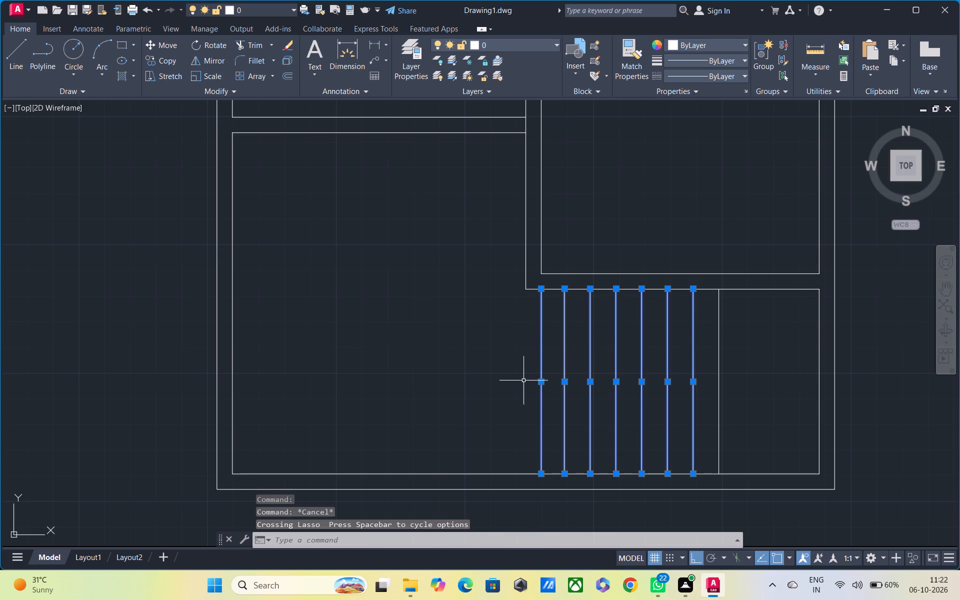
key("Delete")
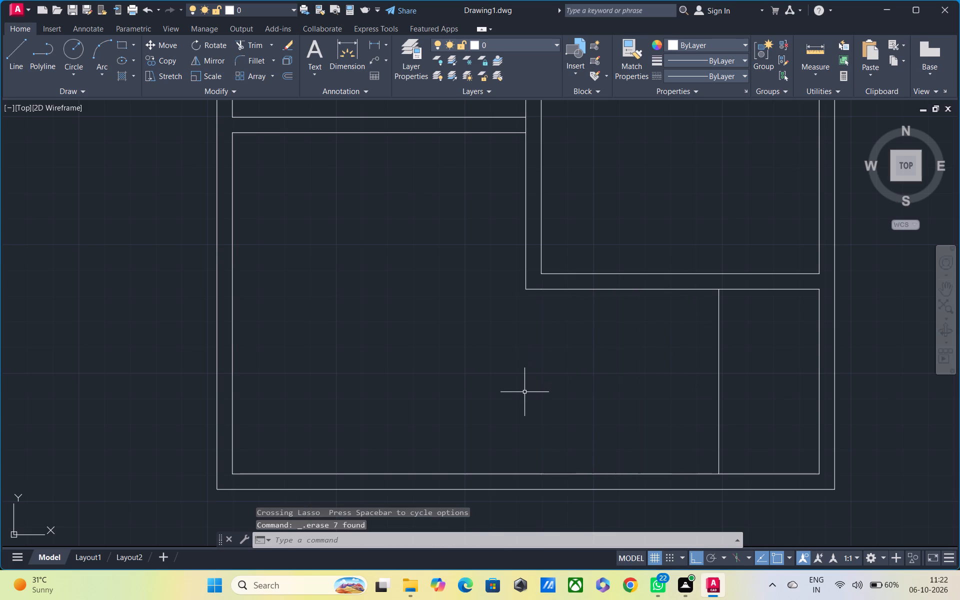
Copy the remaining vertical line from its upper end 6'-3" west to the partition's outer corner.
left_click(721, 381)
left_click(713, 387)
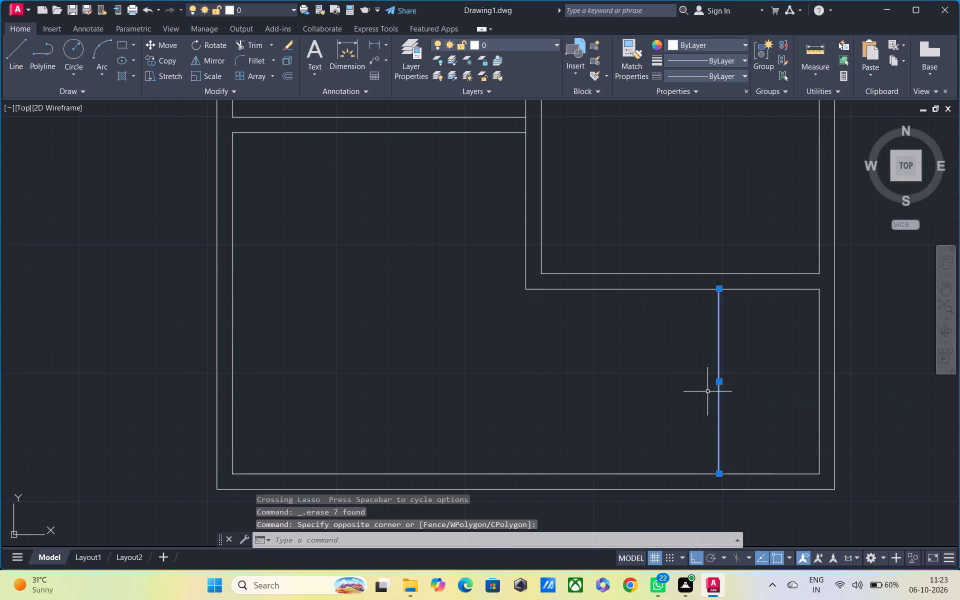
key("c")
type("o")
key("space")
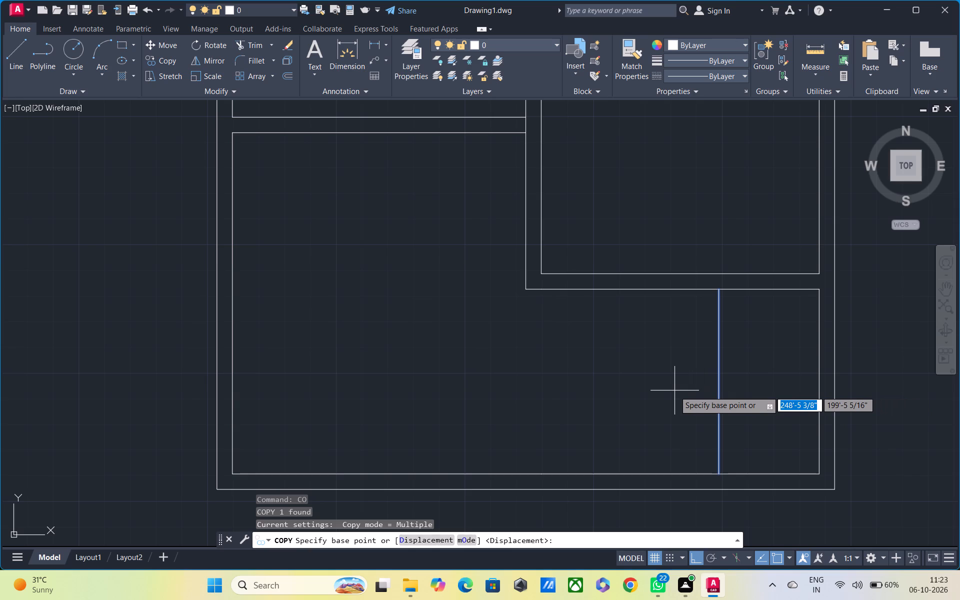
left_click(716, 289)
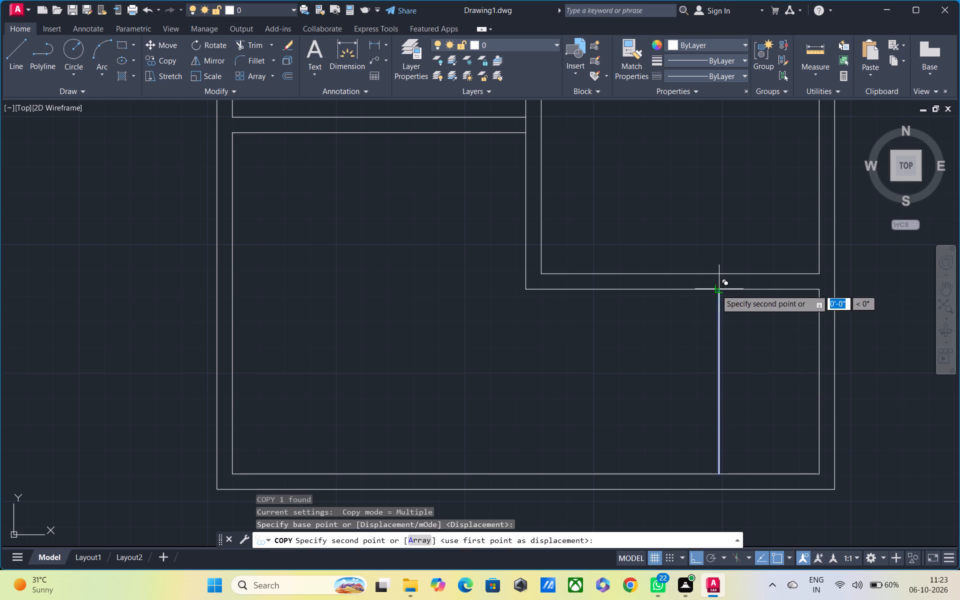
scroll(532, 291, "up", 2)
left_click(517, 285)
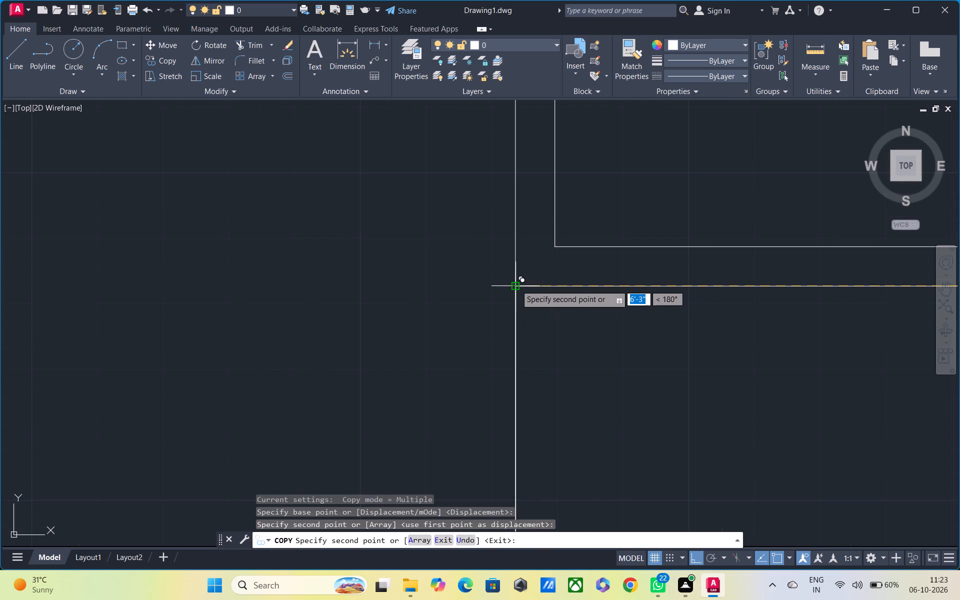
scroll(498, 308, "down", 2)
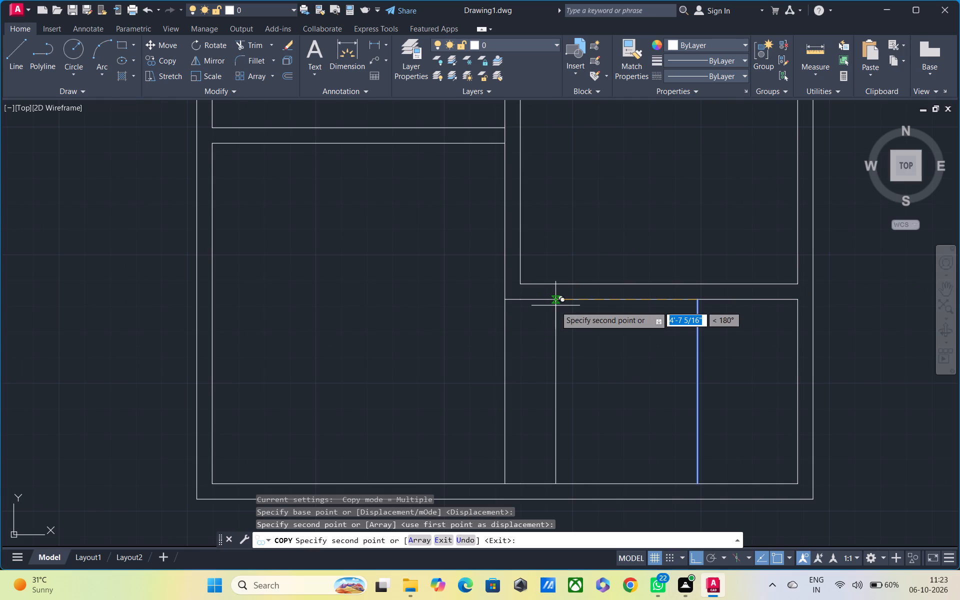
Make a copy array of 7 vertical lines spaced 11" apart westward from the offset line in the south-east room.
type("a")
key("space")
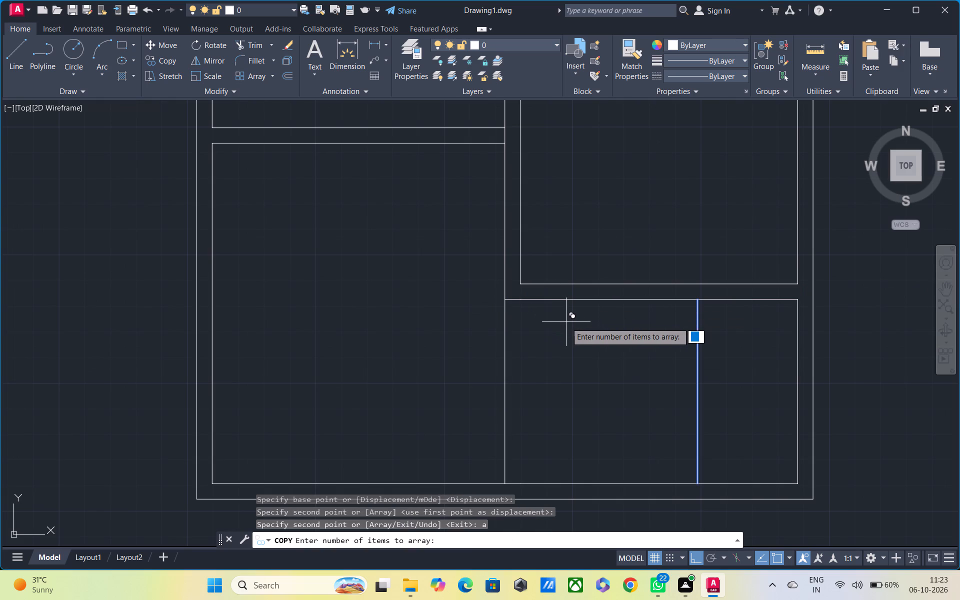
key("7")
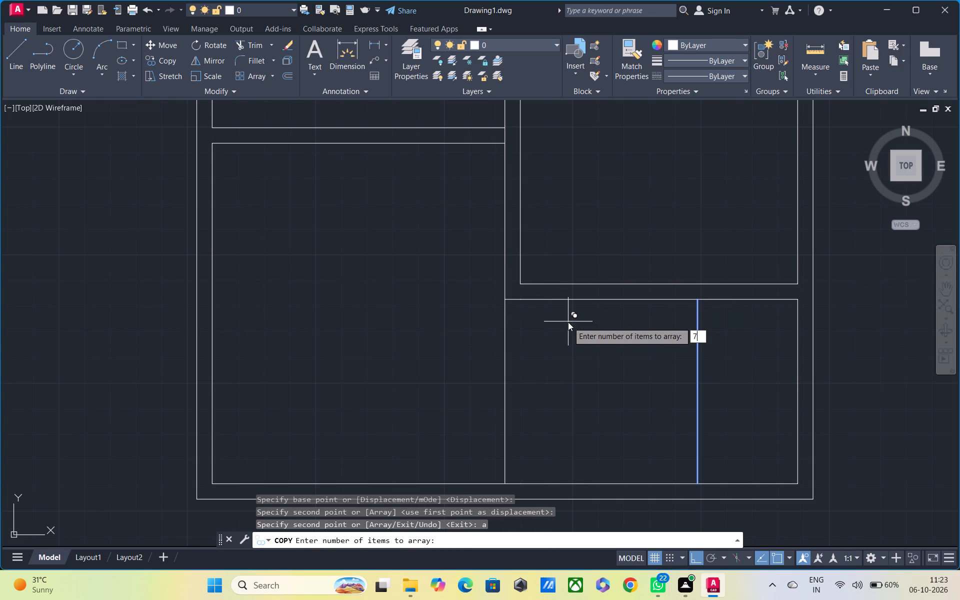
key("Return")
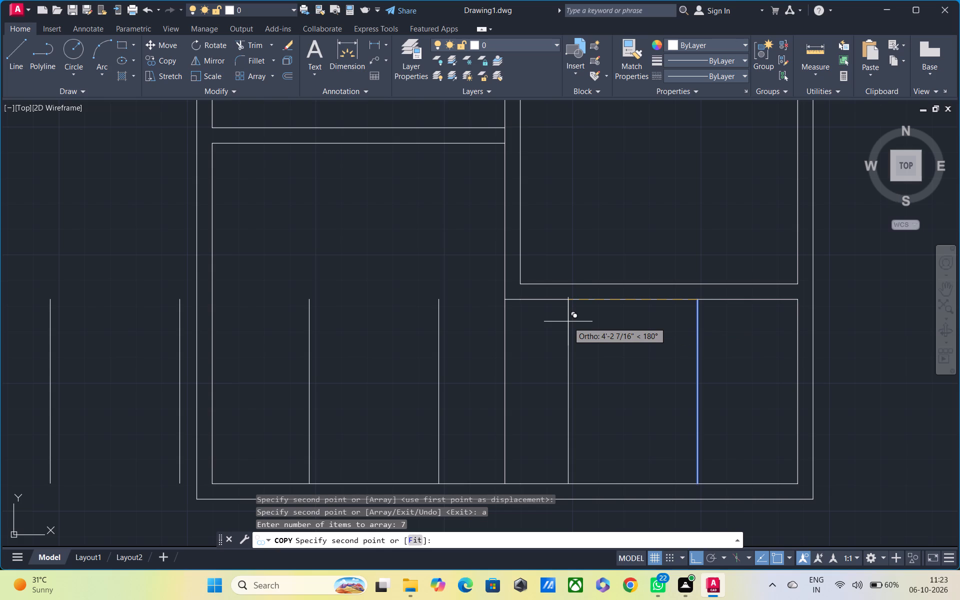
type("9\"")
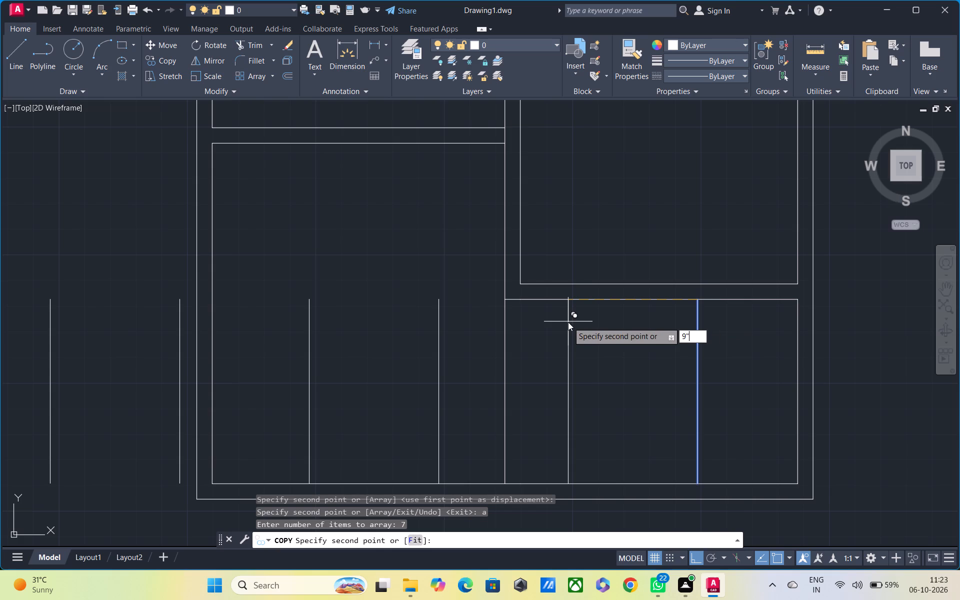
key("BackSpace")
key("BackSpace")
type("11\"")
key("Return")
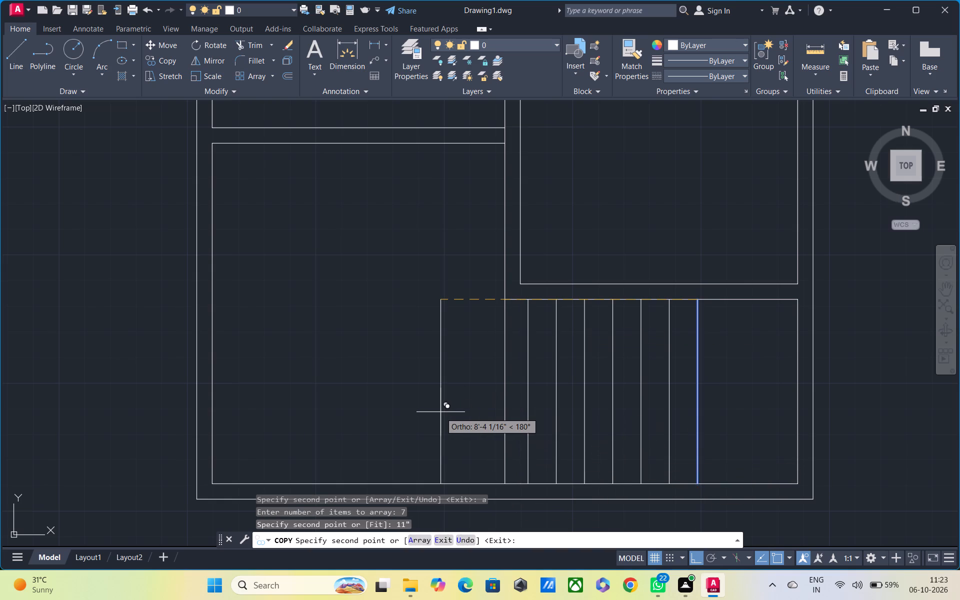
key("Escape")
Review the re-spaced vertical lines in the south-east room against the surrounding rooms of the plan.
middle_click_drag(569, 380, 608, 341)
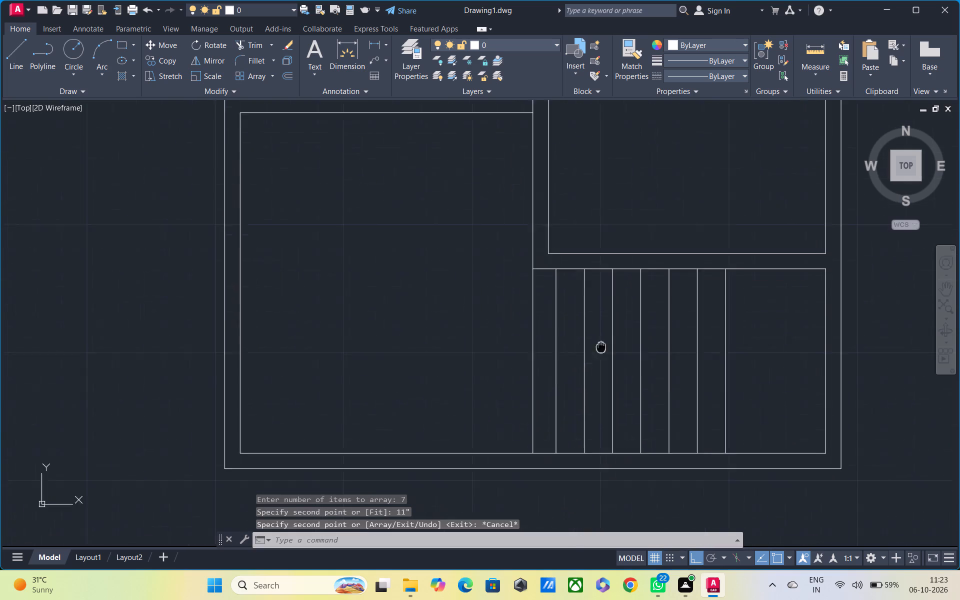
middle_click_drag(608, 341, 609, 340)
scroll(609, 340, "down", 1)
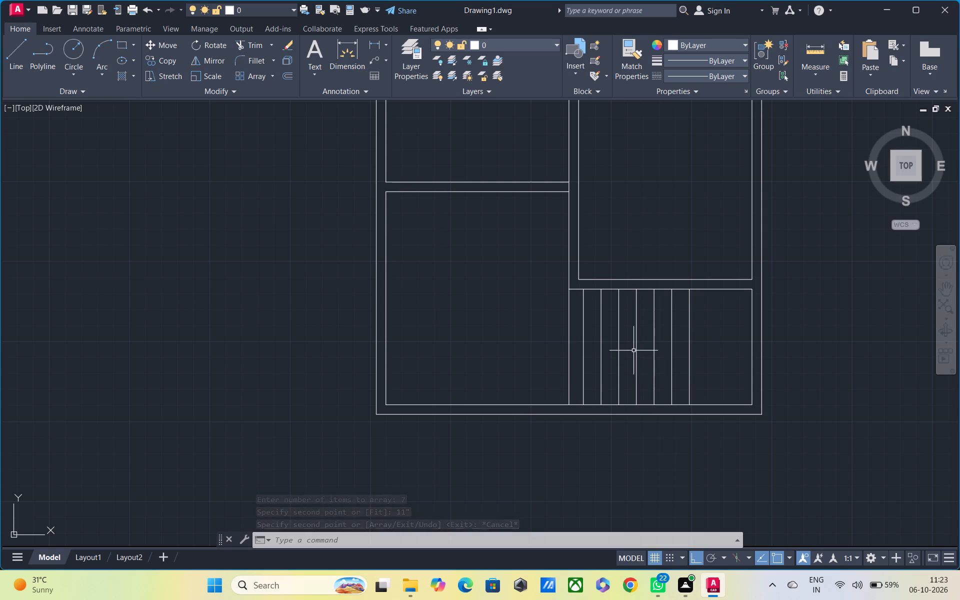
scroll(604, 332, "down", 1)
middle_click_drag(607, 334, 614, 338)
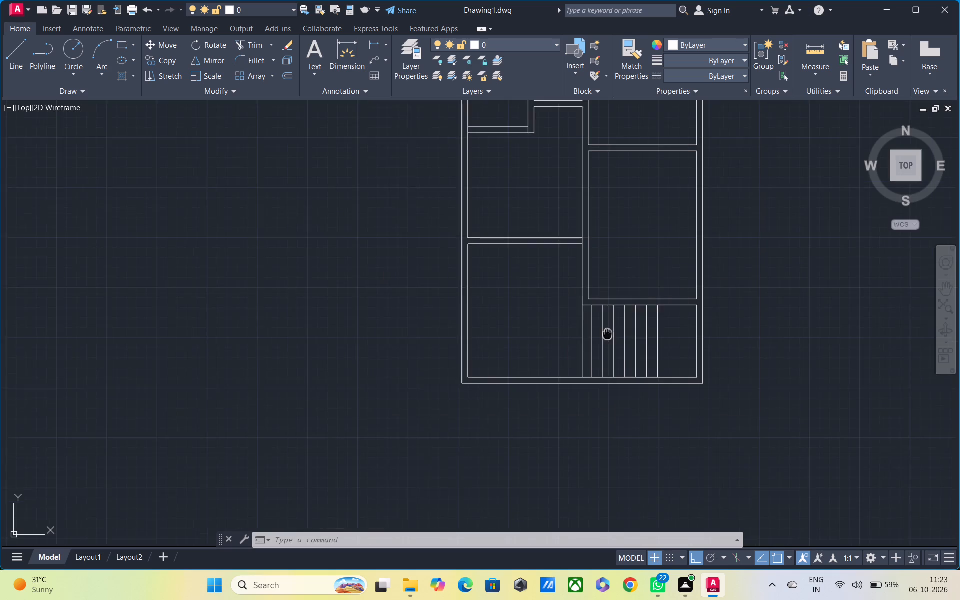
middle_click_drag(614, 338, 646, 352)
middle_click_drag(535, 343, 544, 387)
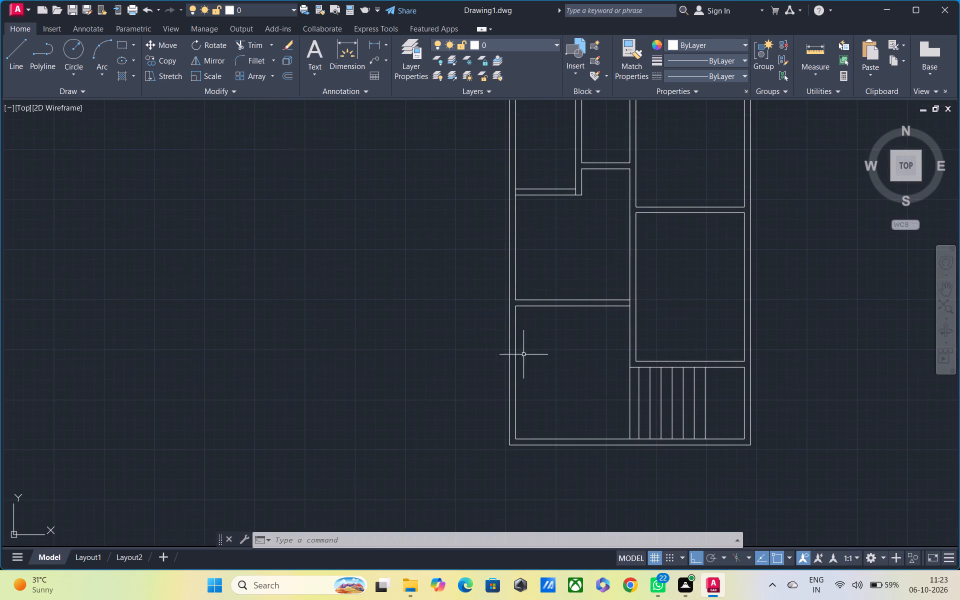
middle_click_drag(522, 353, 506, 380)
middle_click_drag(614, 361, 602, 273)
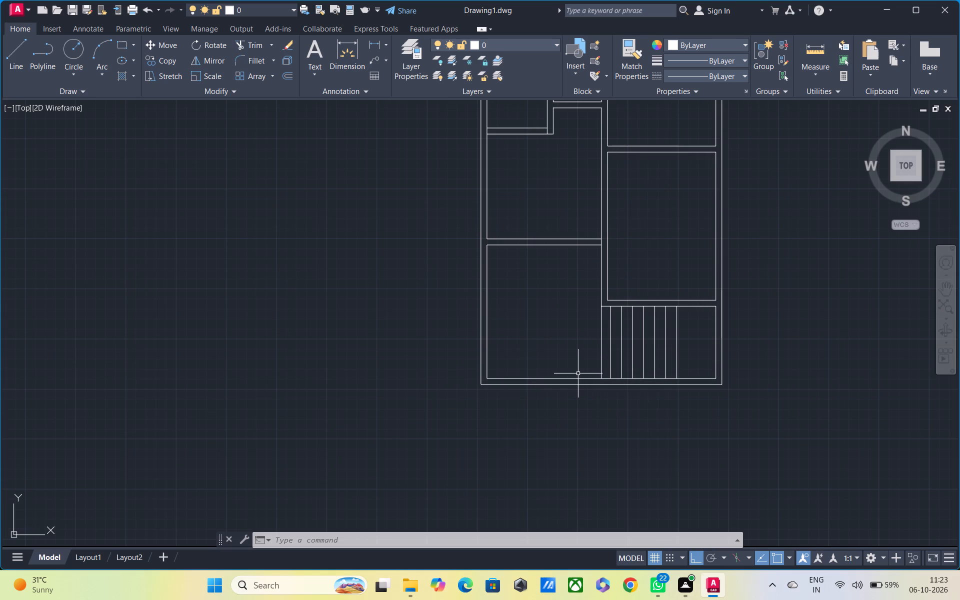
middle_click_drag(562, 382, 552, 346)
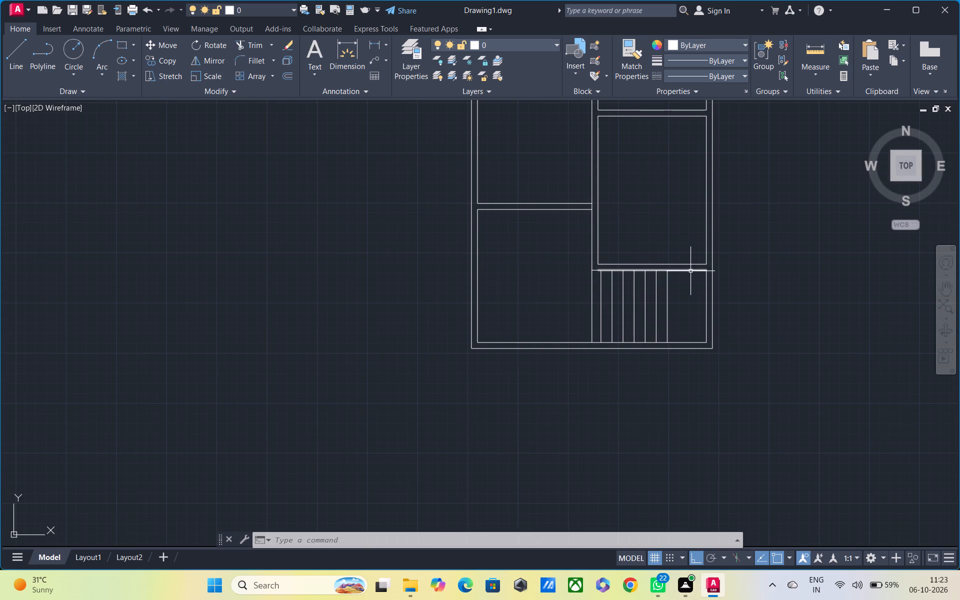
Draw a horizontal line across the staircase from the midpoint of the east wall's inner face to the partition on the west.
key("l")
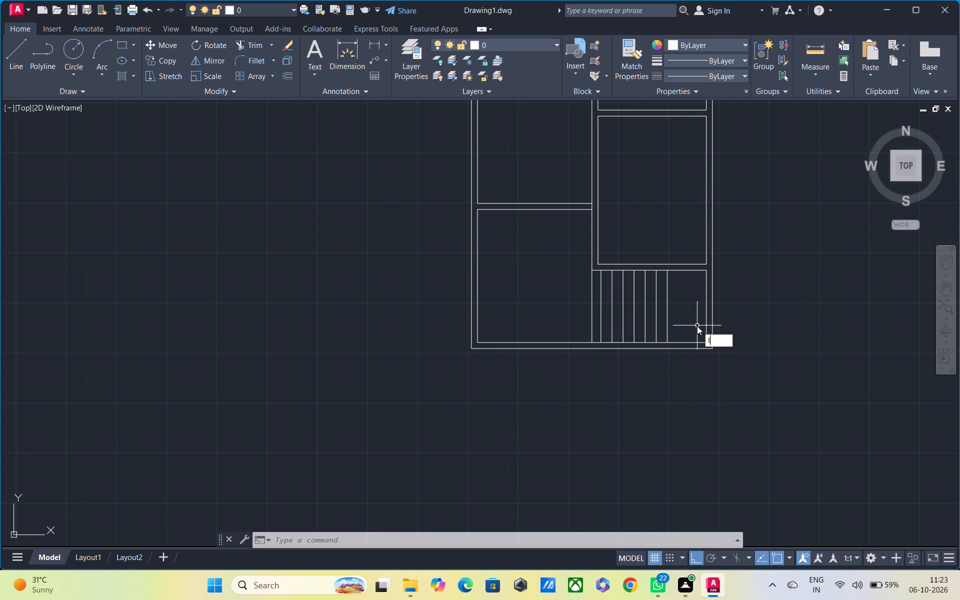
key("space")
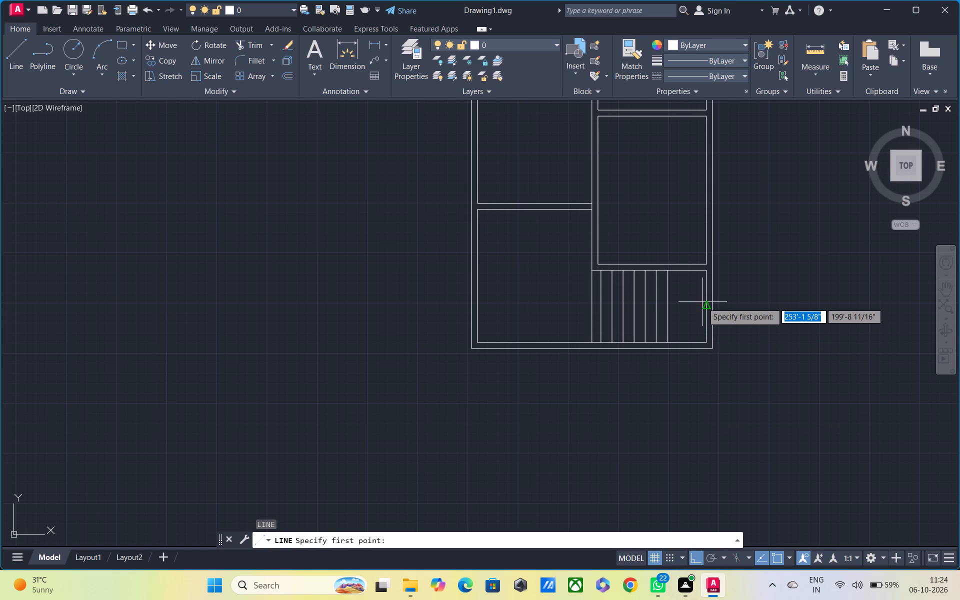
left_click(707, 304)
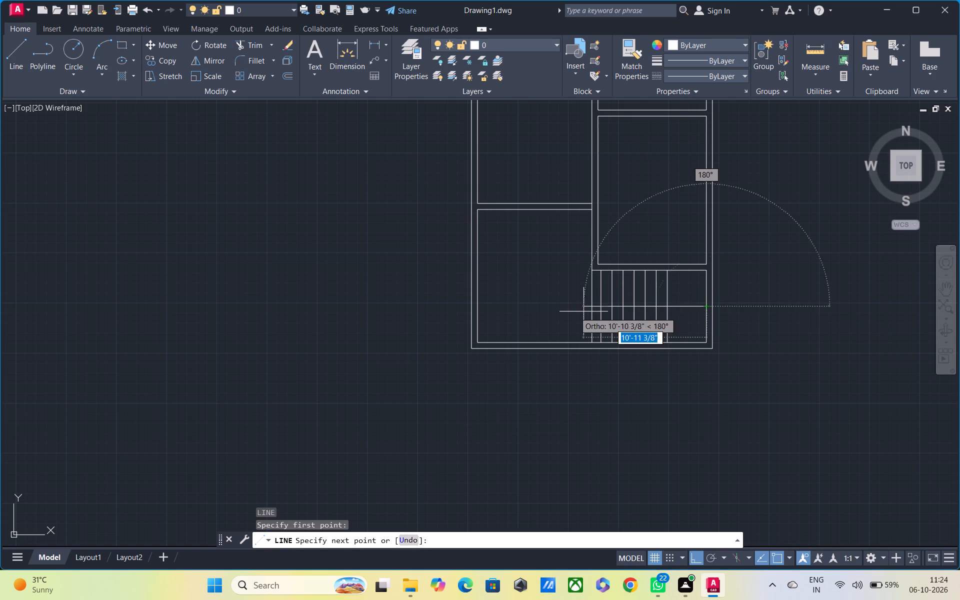
left_click(589, 307)
key("Escape")
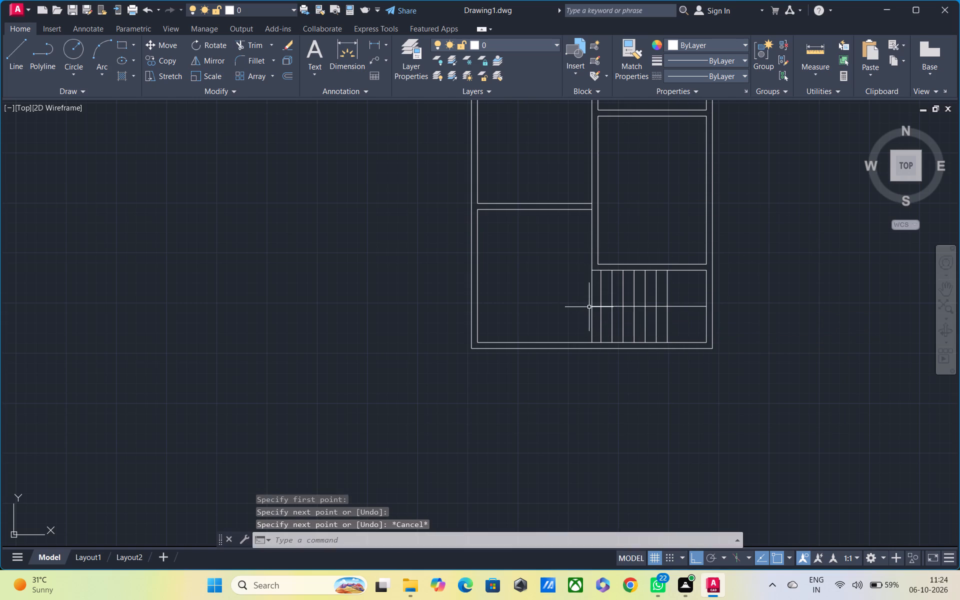
Trim the part of the horizontal middle line that extends east of the easternmost stair line.
type("tr")
key("space")
key("space")
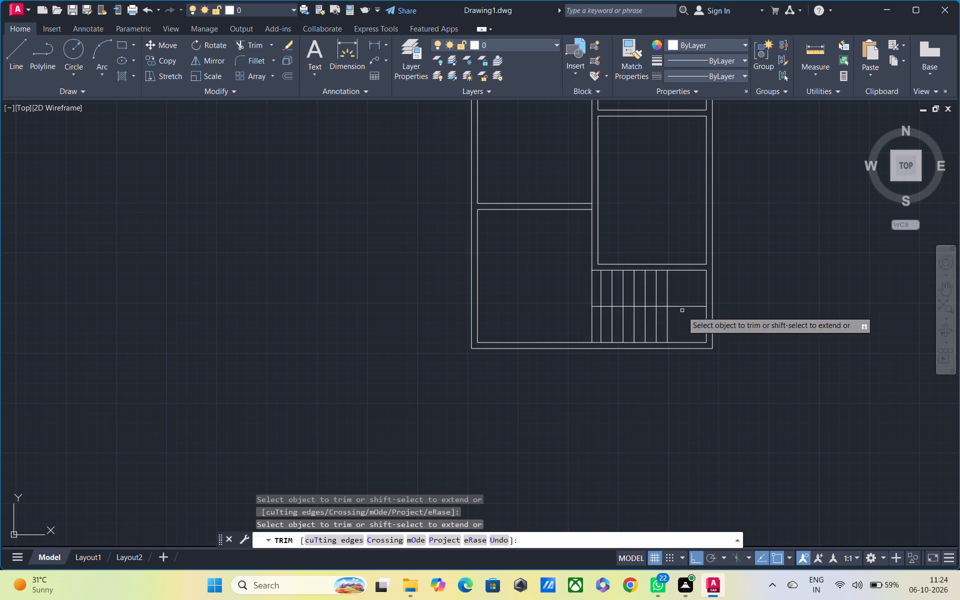
scroll(682, 311, "up", 2)
left_click_drag(685, 272, 685, 332)
scroll(688, 316, "down", 2)
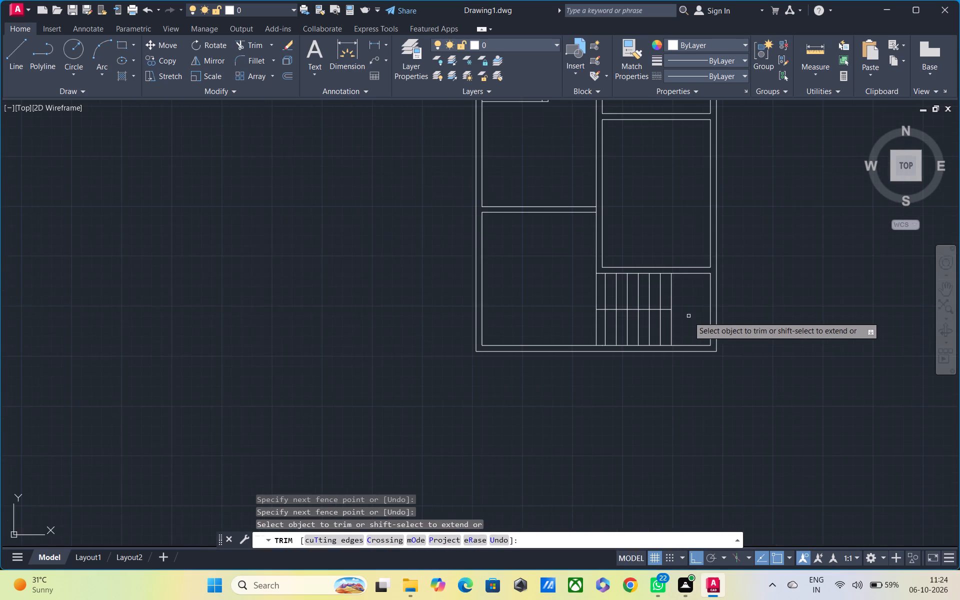
middle_click_drag(688, 315, 694, 293)
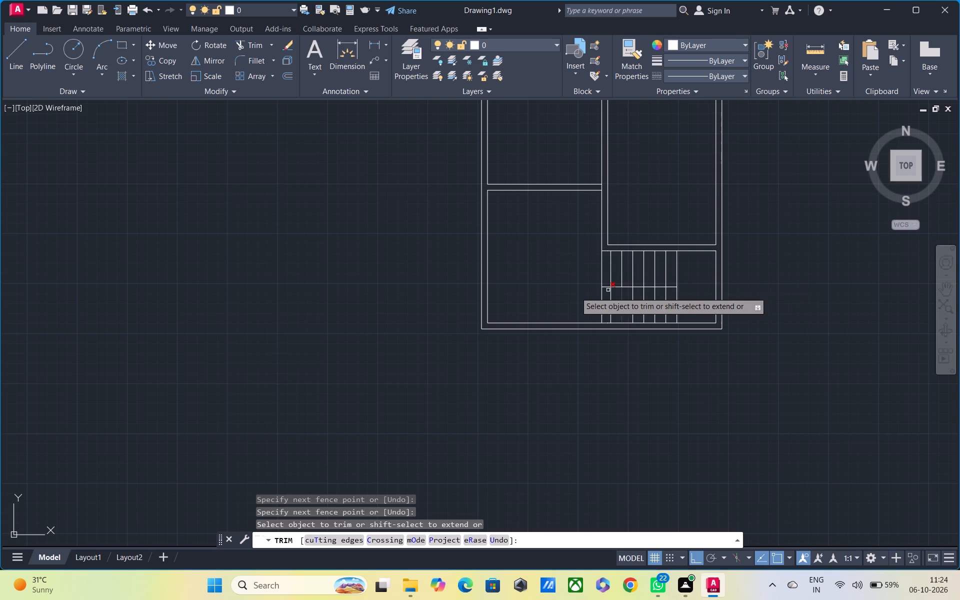
key("grave")
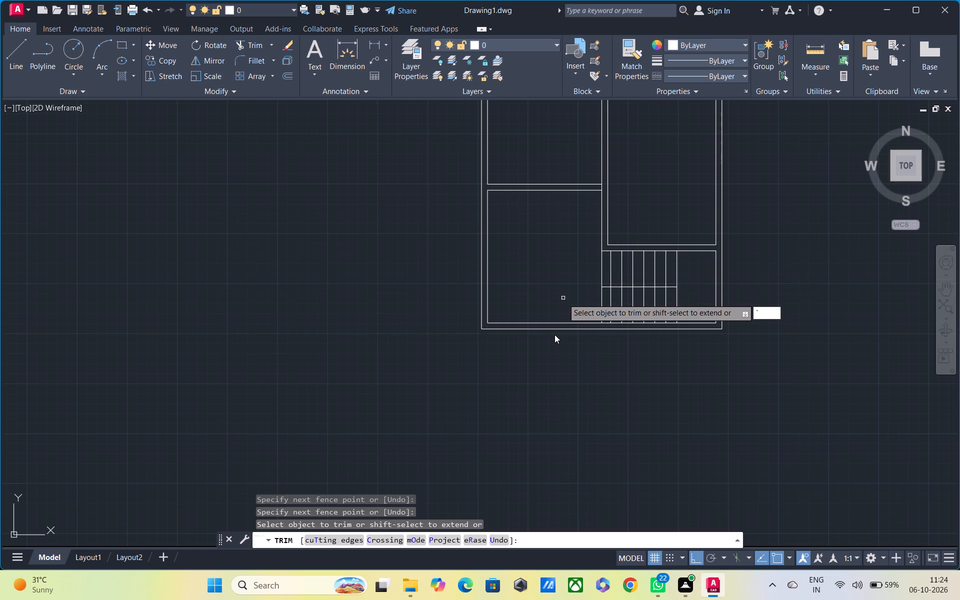
key("l")
key("Escape")
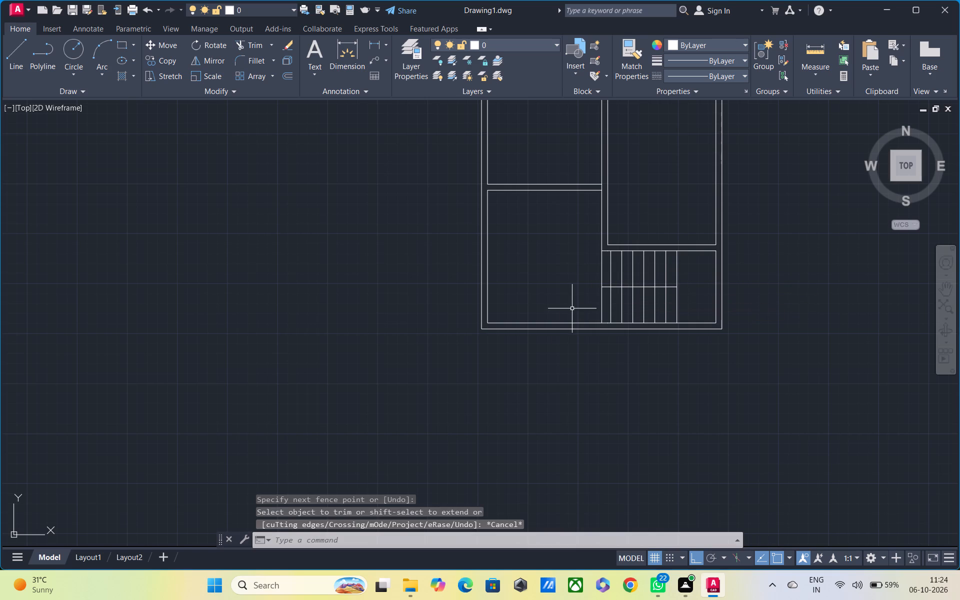
Draw a U-shaped stair direction line from the lower flight's third tread line, about 5' east, 3'-1" north and 6'-3" west.
key("l")
key("space")
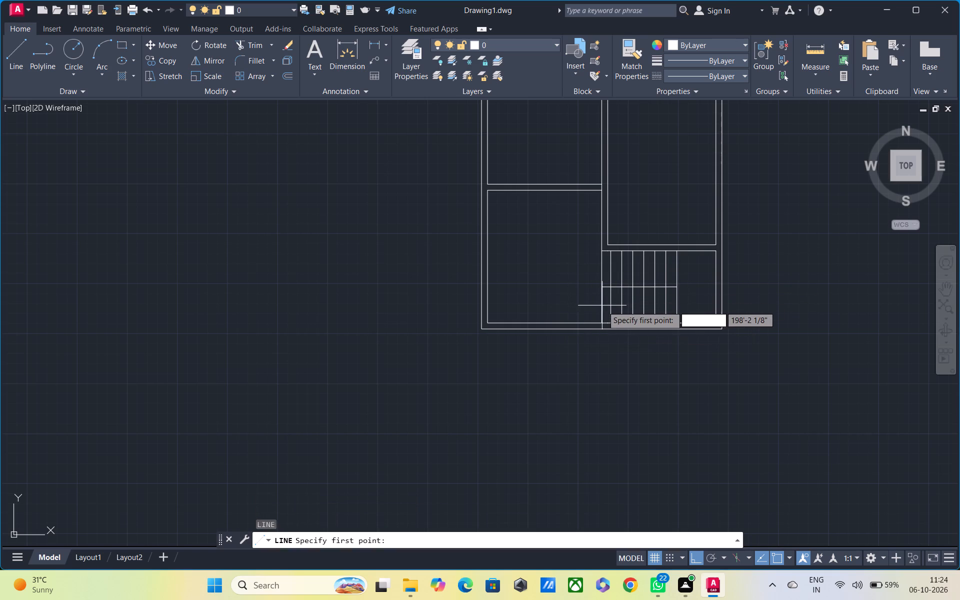
scroll(616, 301, "up", 2)
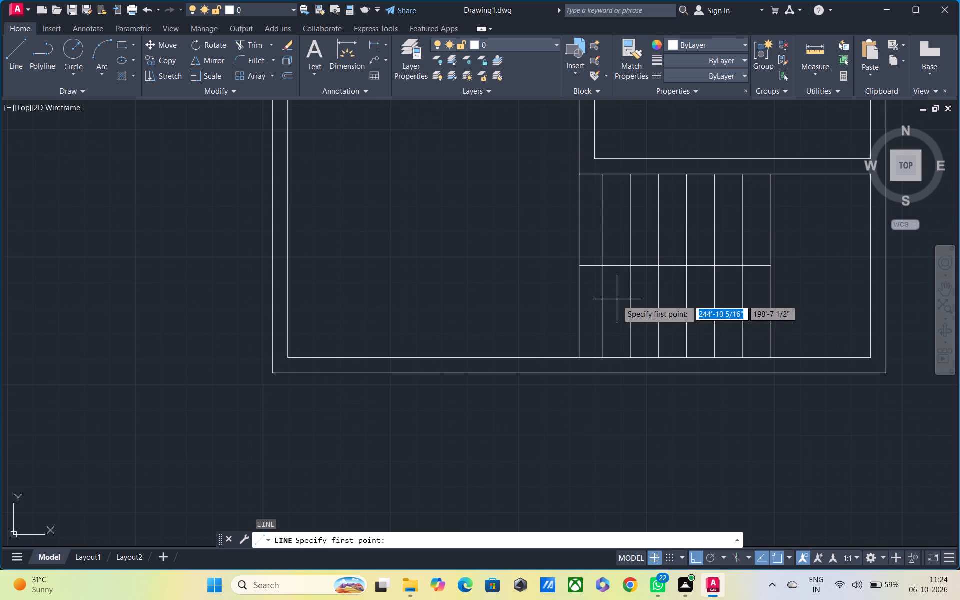
left_click(659, 315)
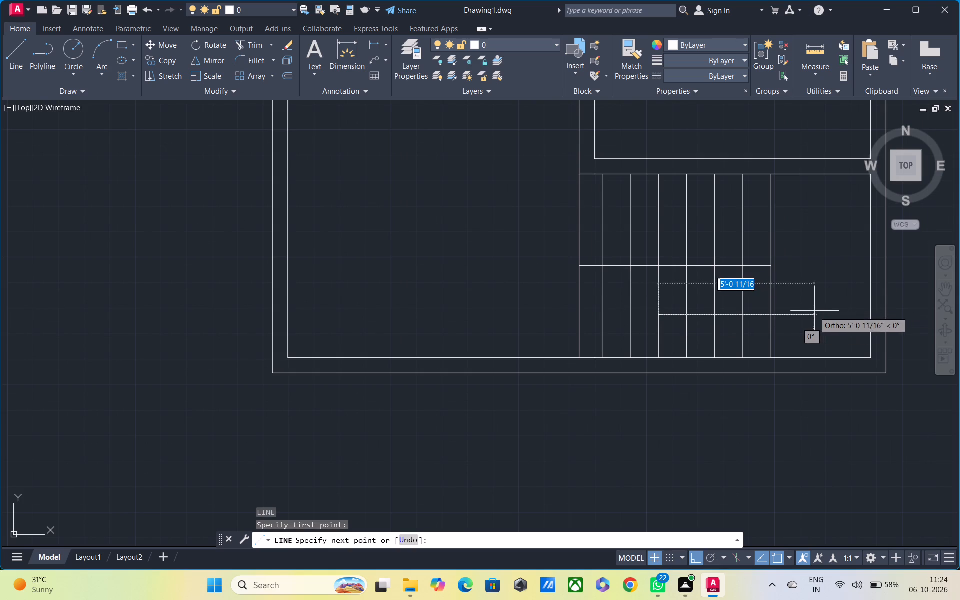
left_click(811, 313)
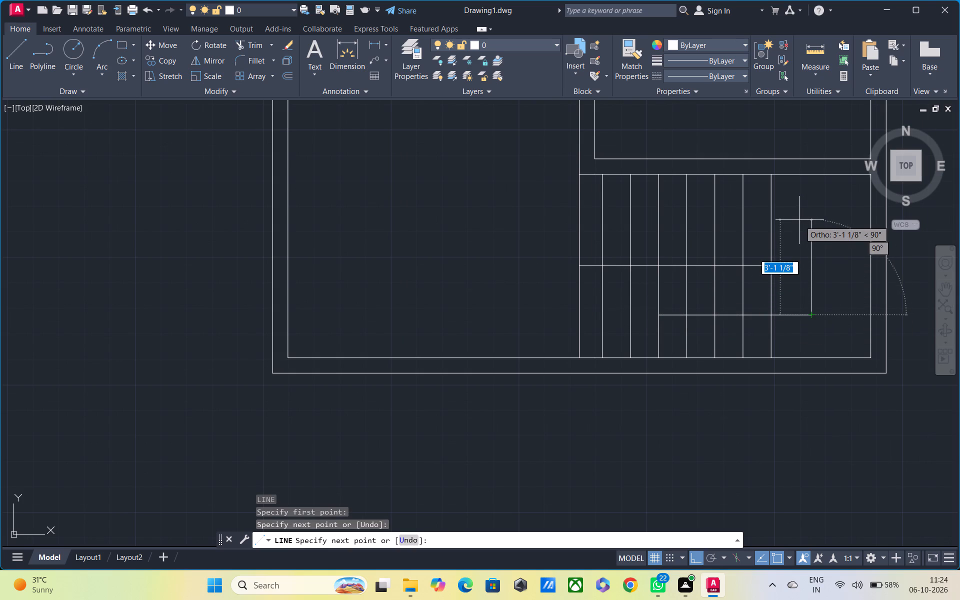
left_click(799, 220)
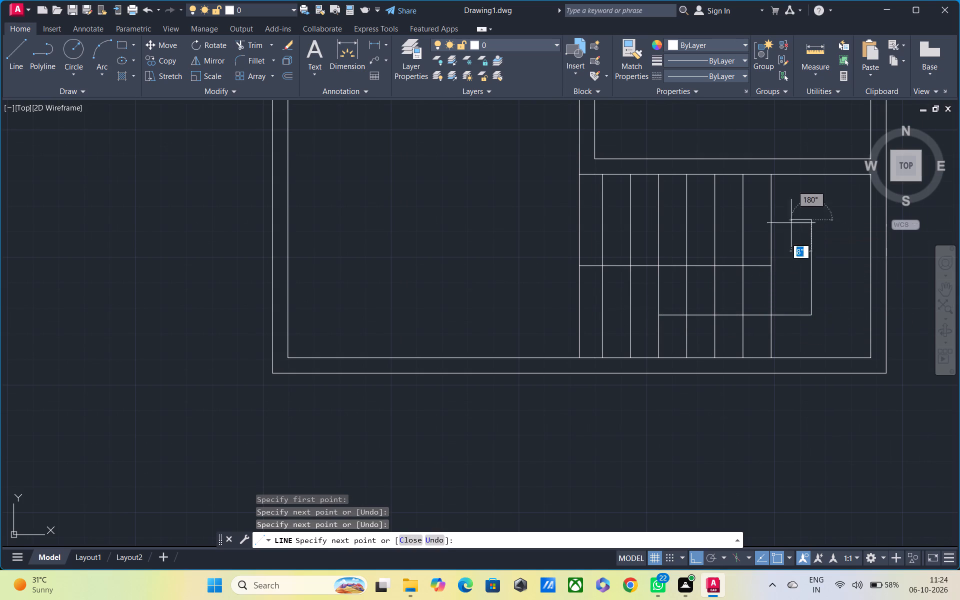
left_click(619, 234)
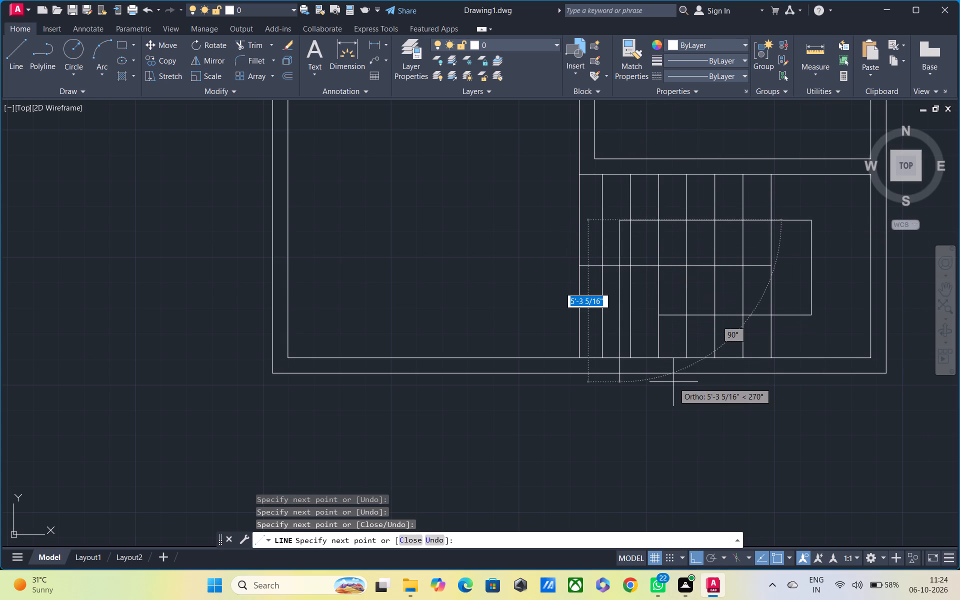
key("Escape")
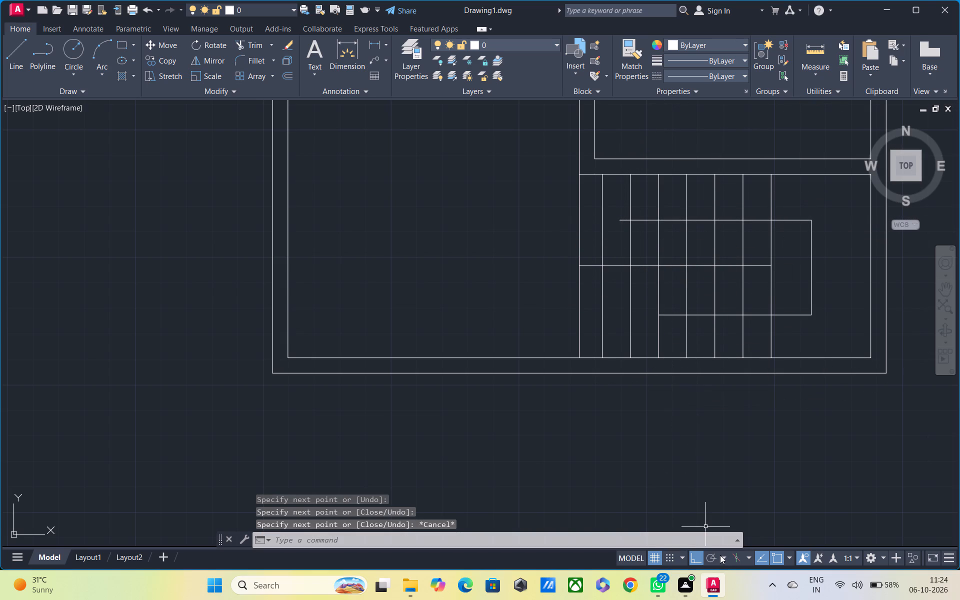
With polar tracking on, draw a closed triangular arrowhead about 1' tall at the west end of the stair direction line.
left_click(715, 555)
left_click(723, 552)
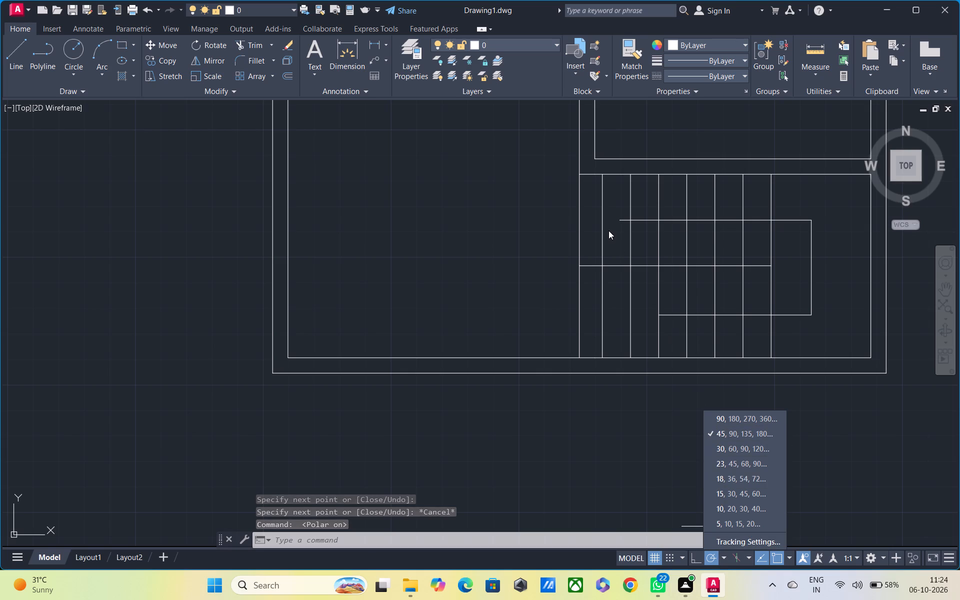
key("l")
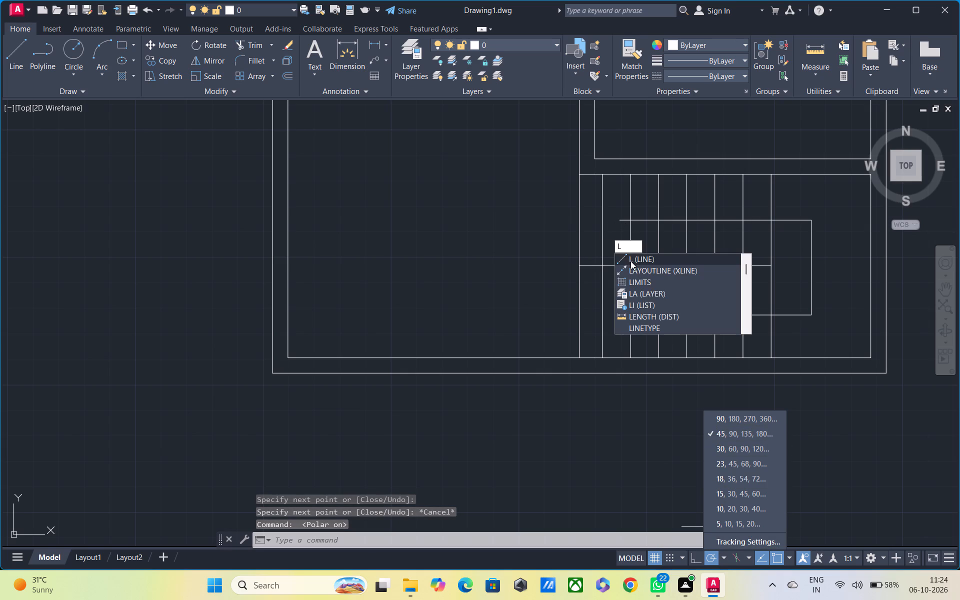
left_click(630, 261)
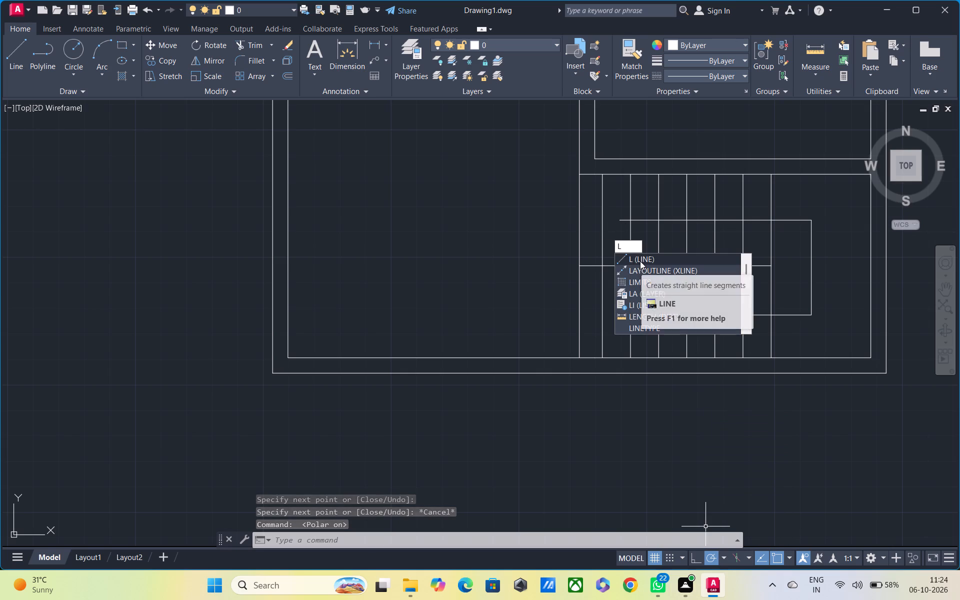
left_click(641, 260)
left_click(623, 222)
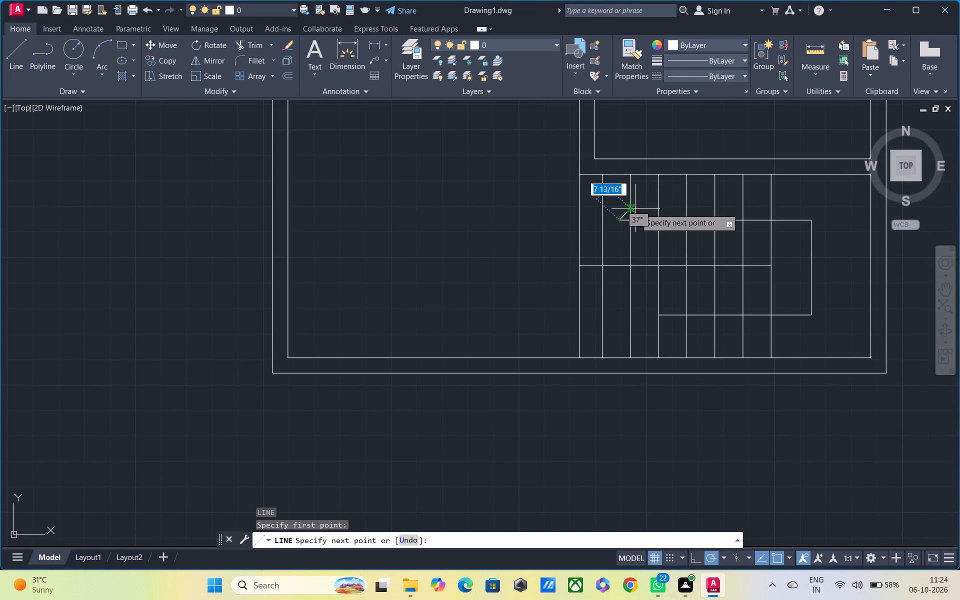
left_click(638, 206)
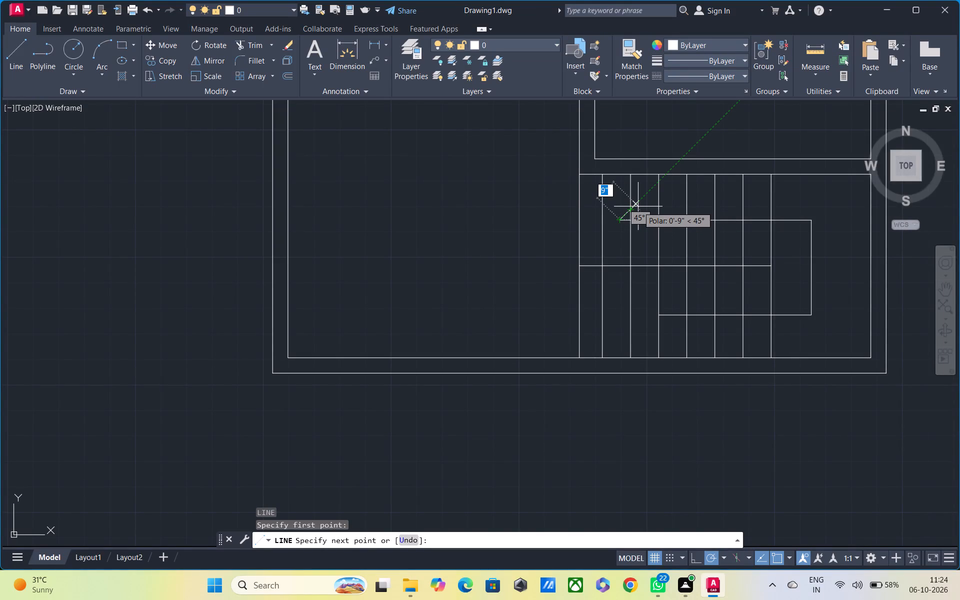
left_click(642, 236)
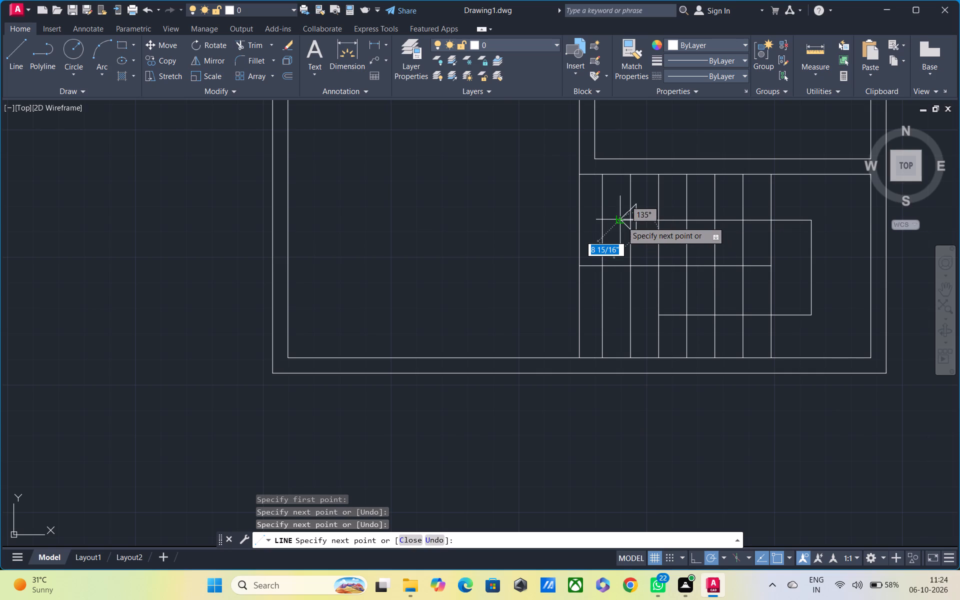
left_click(622, 221)
key("Escape")
Review the staircase with its direction arrow, from close up and within the whole floor plan.
scroll(661, 263, "down", 1)
middle_click_drag(661, 279, 525, 285)
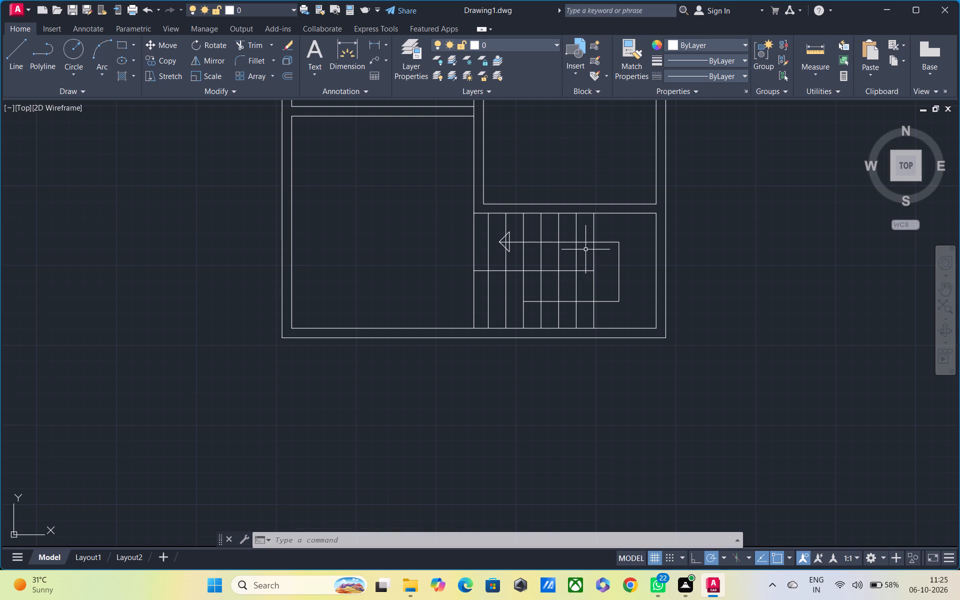
scroll(665, 316, "up", 1)
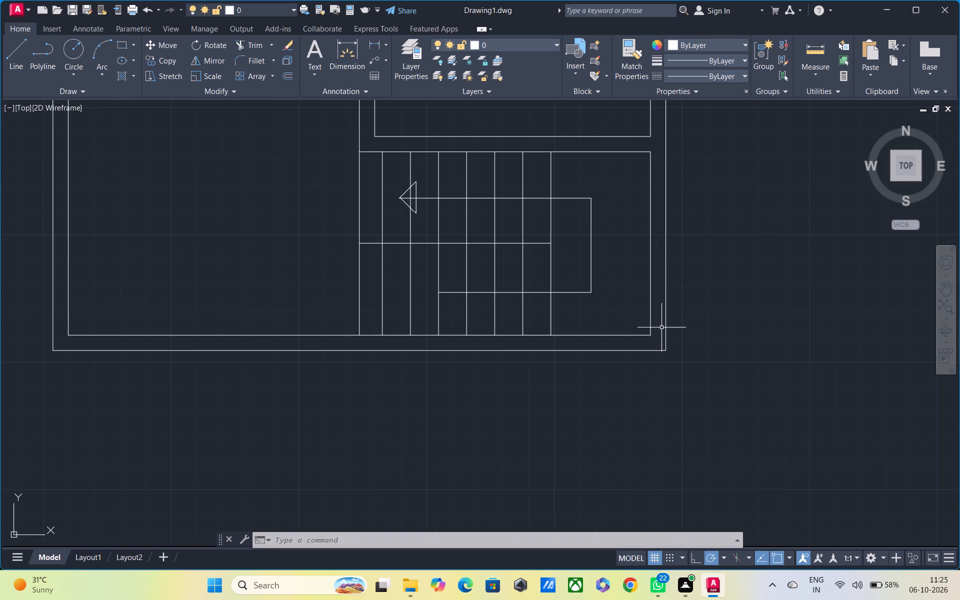
scroll(661, 328, "up", 1)
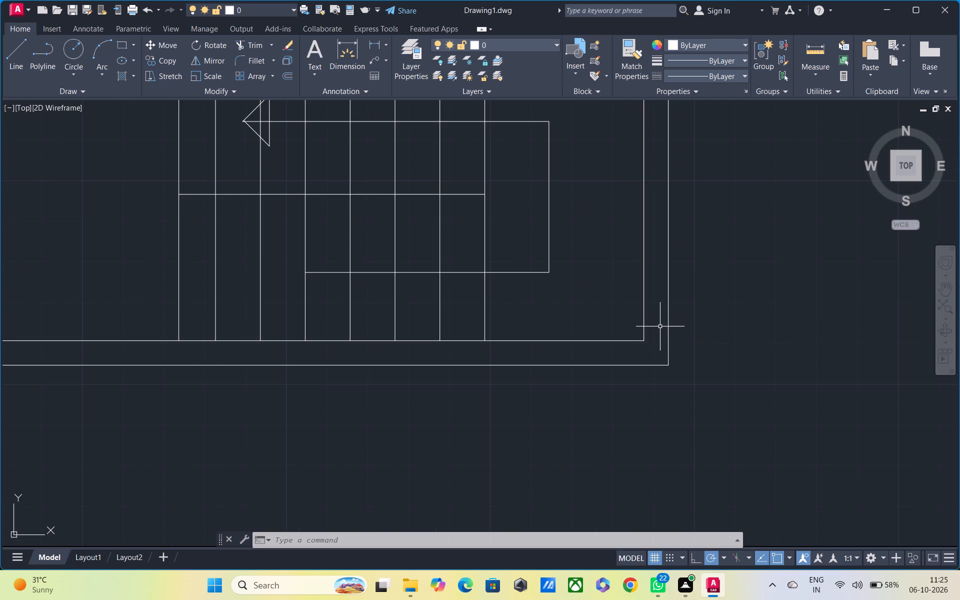
scroll(766, 169, "down", 1)
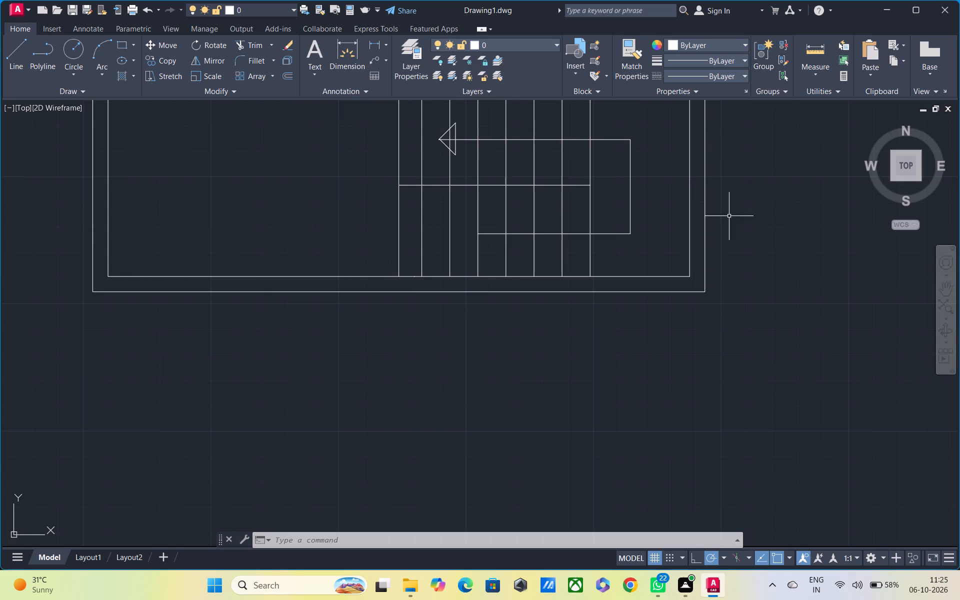
middle_click_drag(700, 231, 732, 229)
middle_click_drag(710, 242, 674, 275)
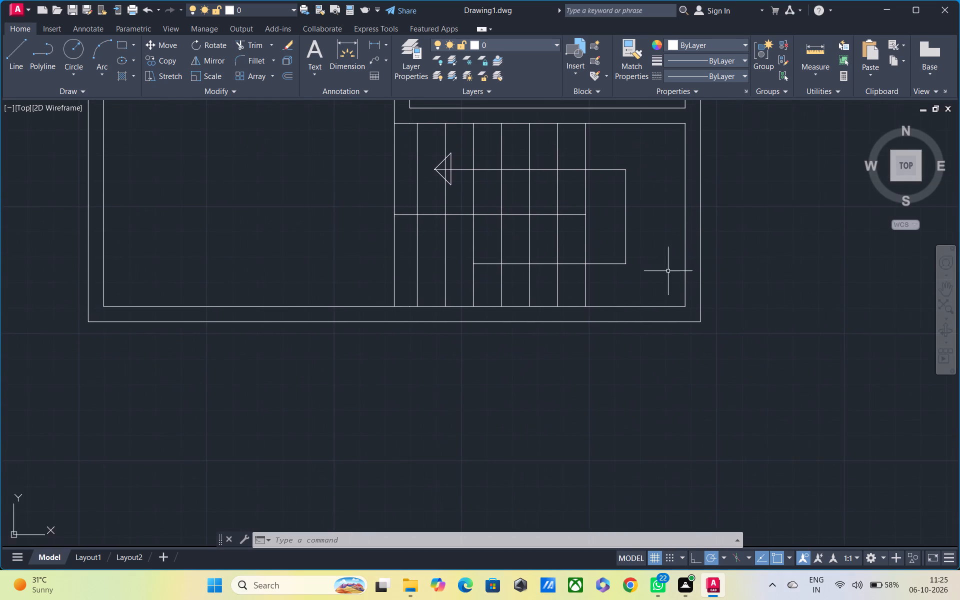
scroll(661, 264, "down", 1)
middle_click_drag(638, 270, 671, 251)
scroll(671, 251, "down", 3)
middle_click_drag(643, 282, 627, 320)
scroll(599, 309, "up", 1)
middle_click_drag(570, 304, 548, 304)
middle_click_drag(522, 304, 521, 308)
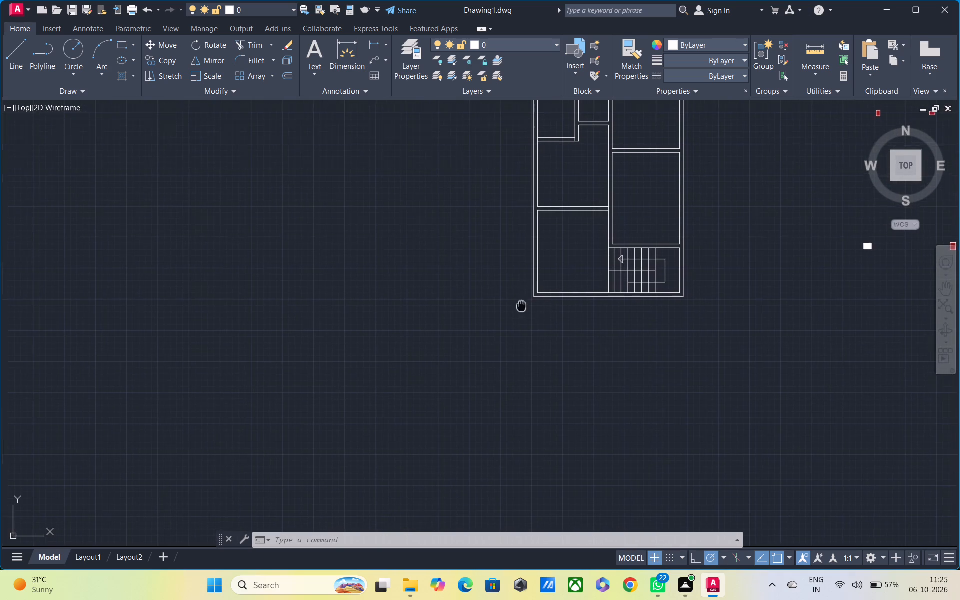
middle_click_drag(521, 308, 521, 328)
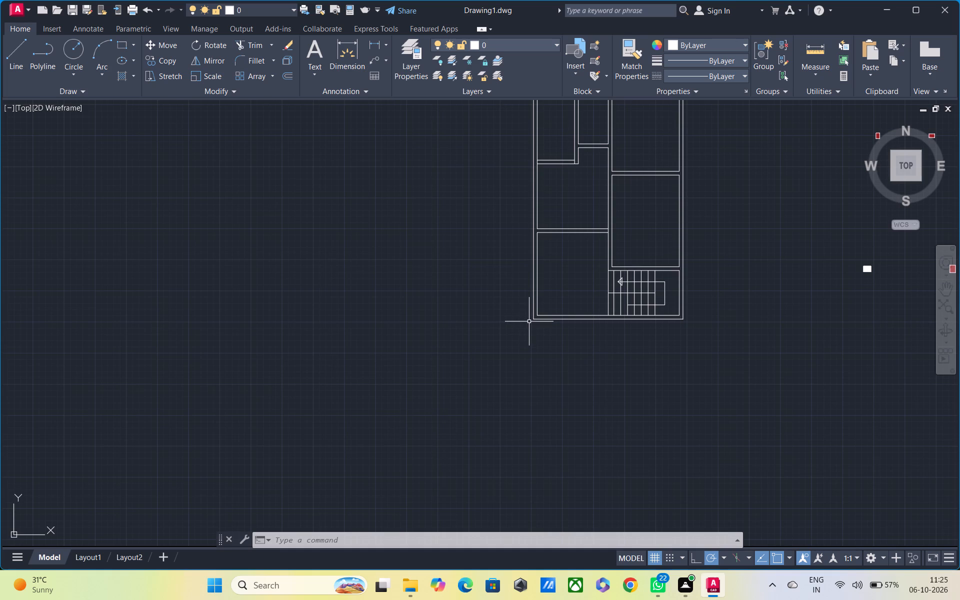
middle_click_drag(413, 293, 406, 382)
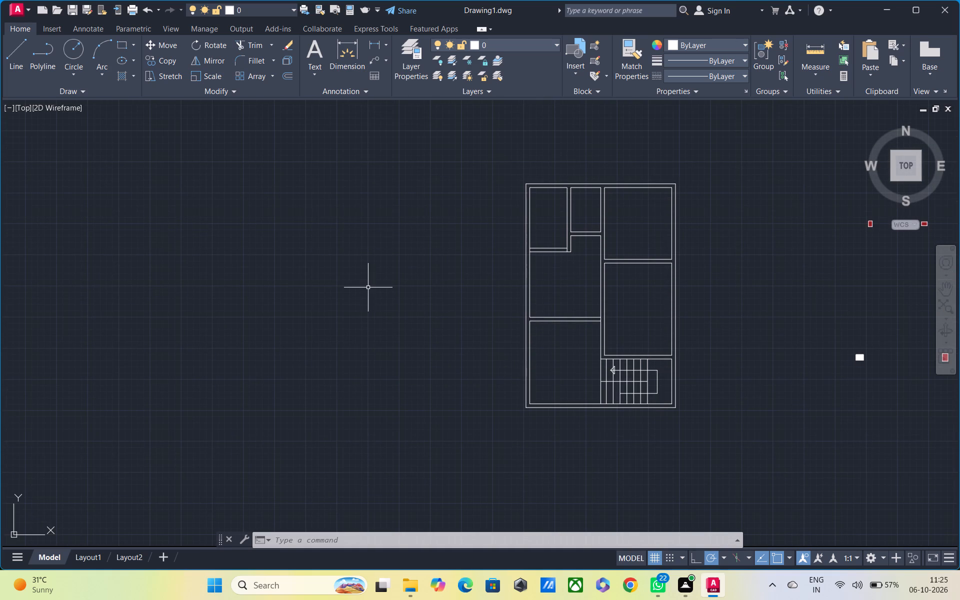
Draw a circle of 3' radius in the empty space west of the floor plan.
type("ci")
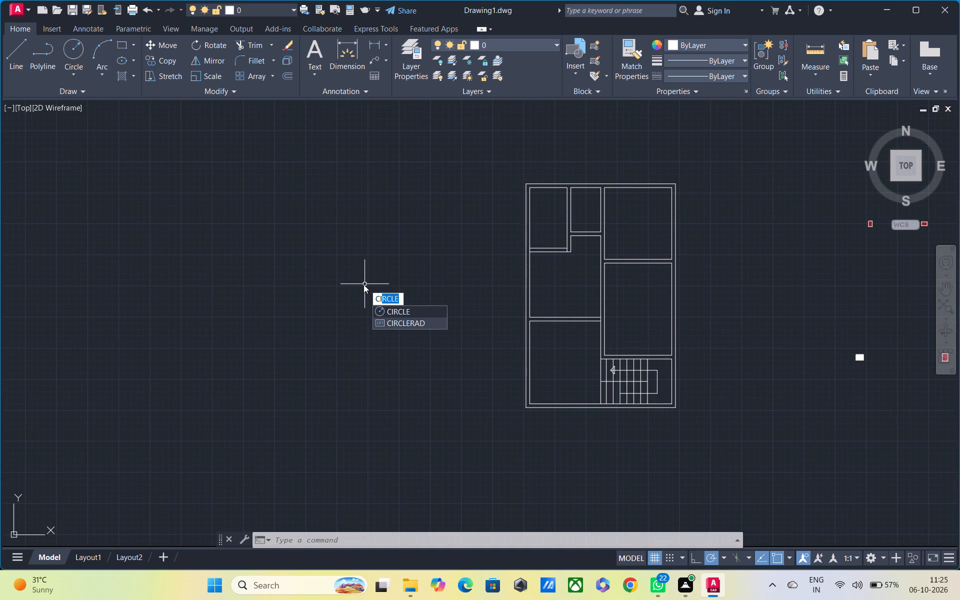
key("space")
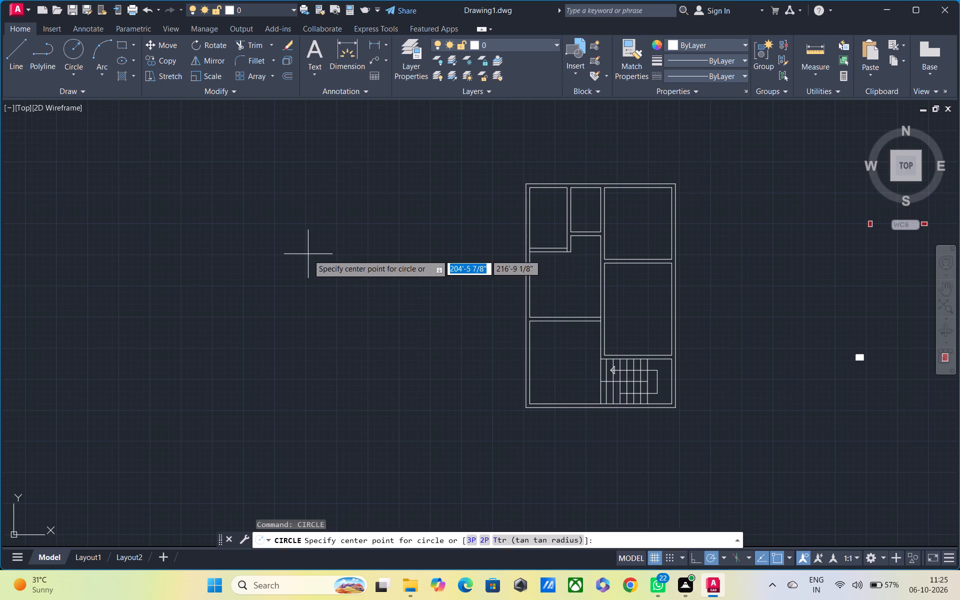
left_click(308, 254)
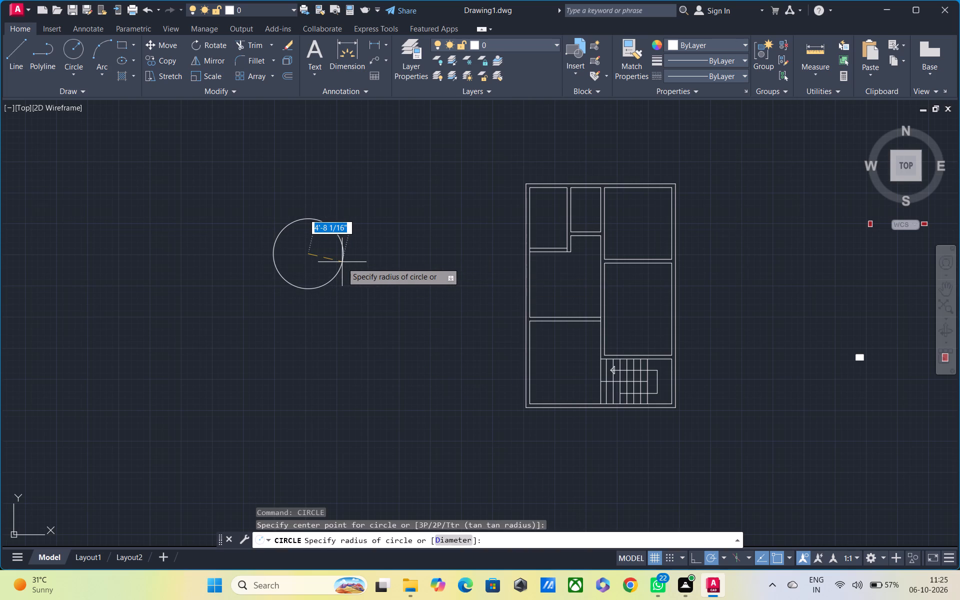
type("3'")
key("Return")
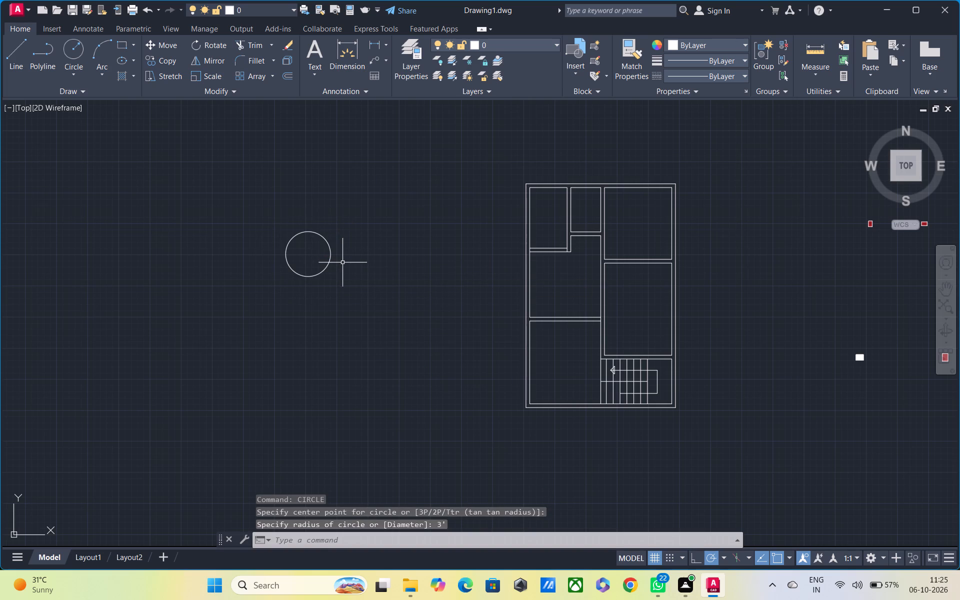
scroll(313, 273, "up", 2)
middle_click_drag(321, 268, 361, 338)
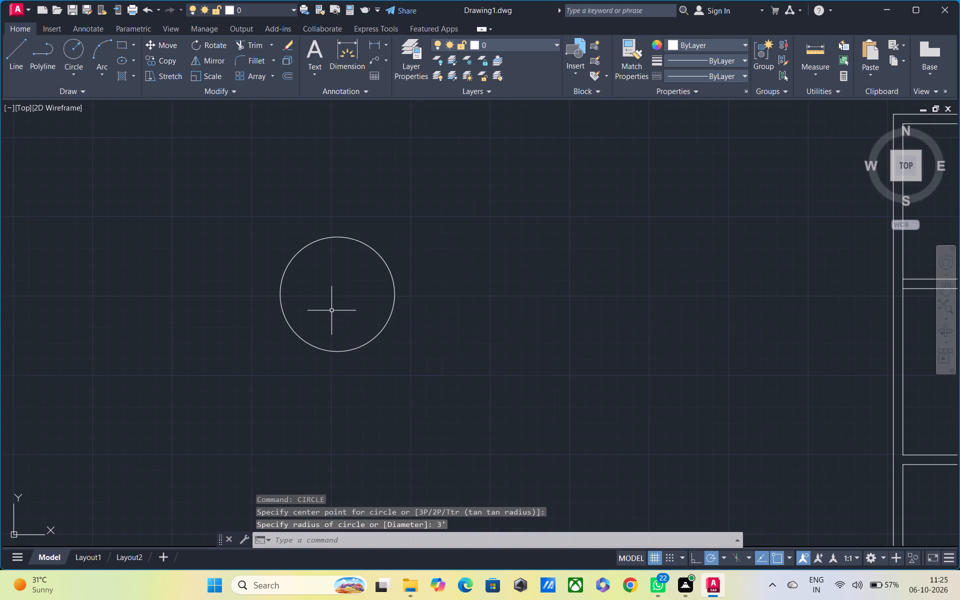
Draw a vertical and a horizontal line through the circle's centre, each running from one quadrant point to the opposite one.
key("l")
key("space")
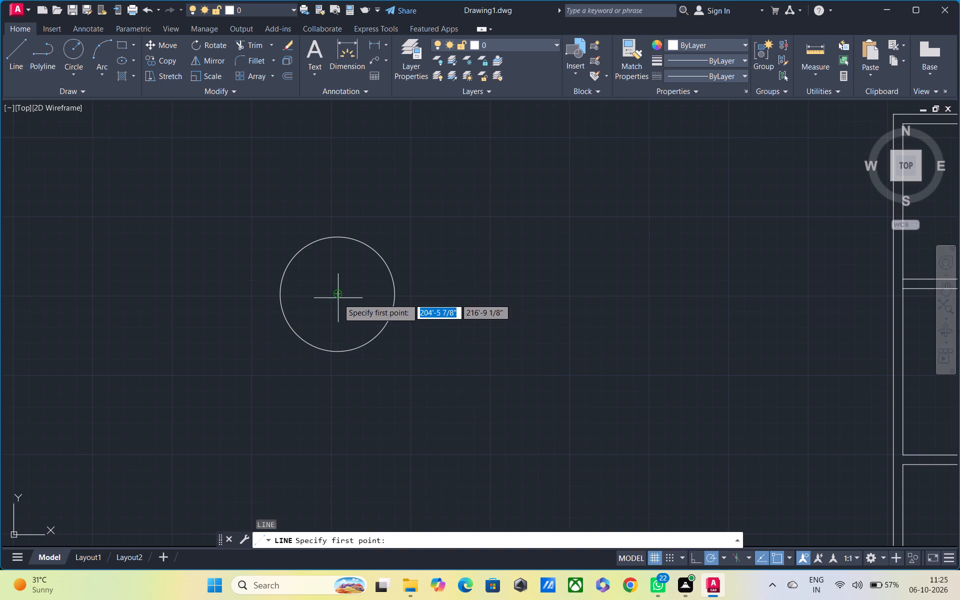
left_click(338, 298)
left_click(338, 239)
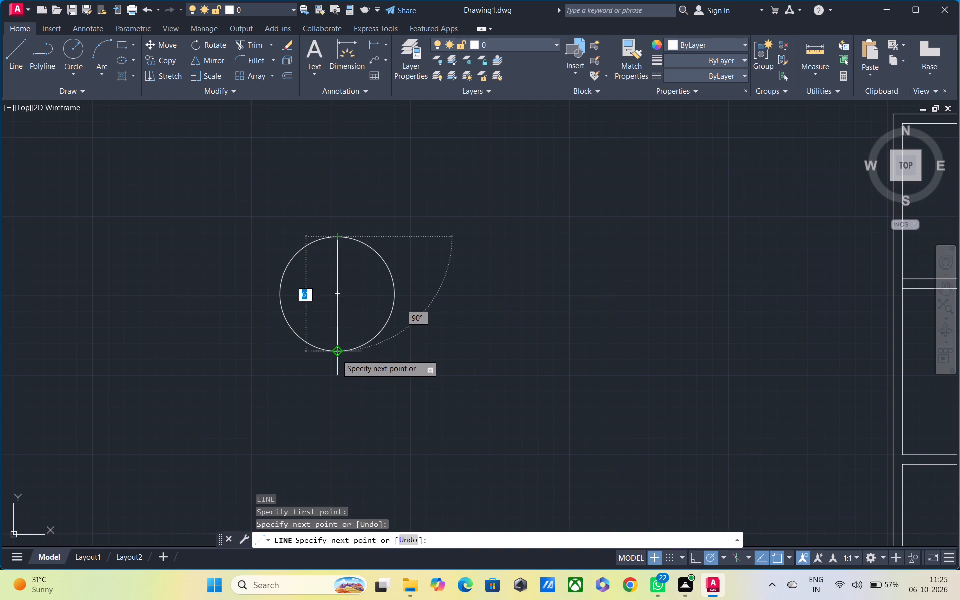
left_click(336, 354)
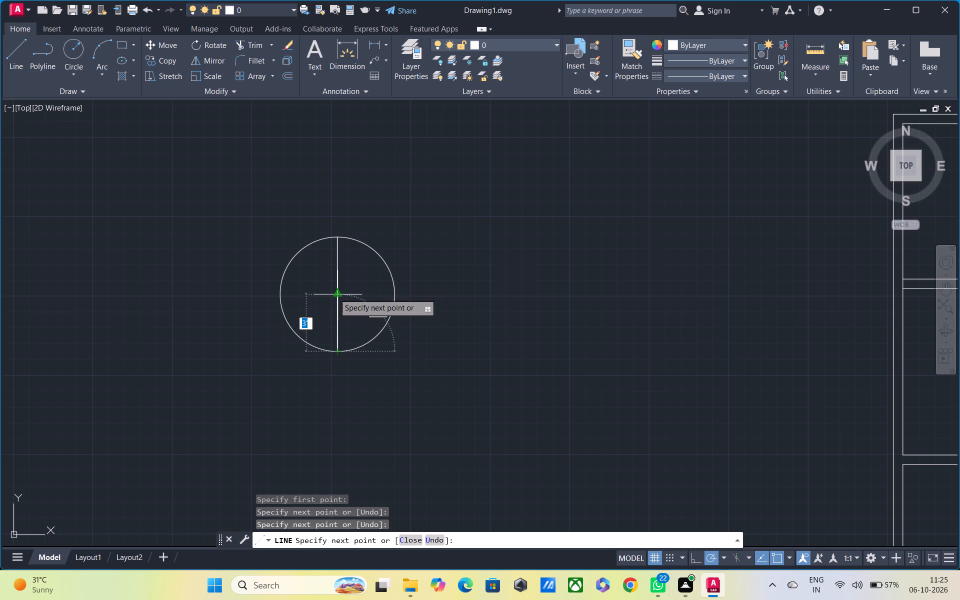
key("Escape")
key("l")
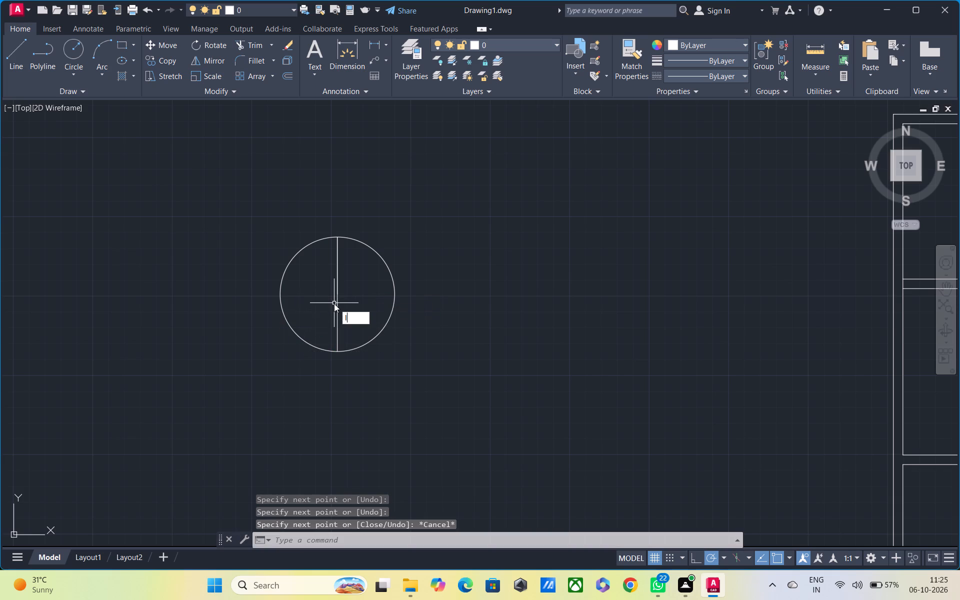
key("space")
left_click(334, 294)
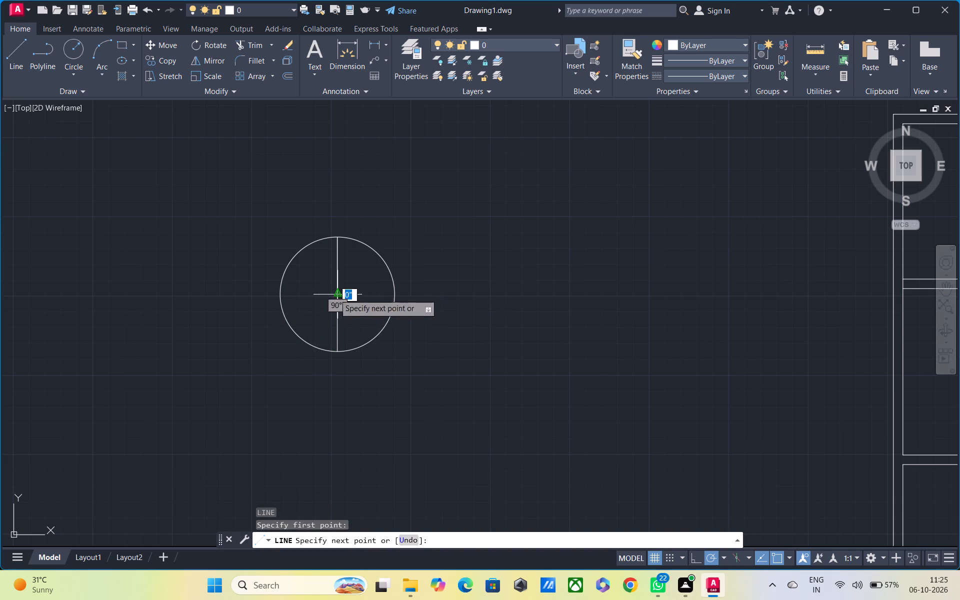
left_click(282, 293)
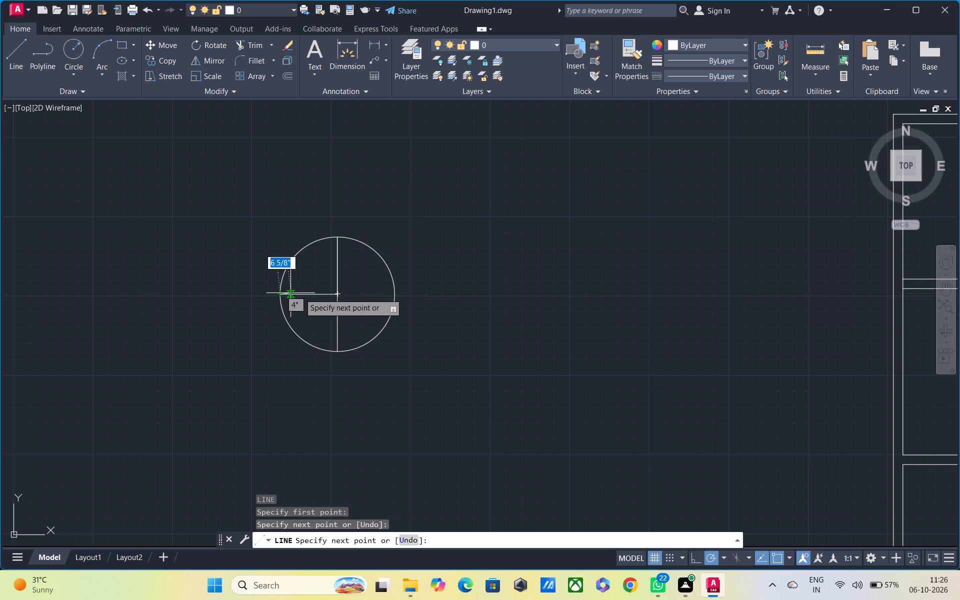
left_click(395, 291)
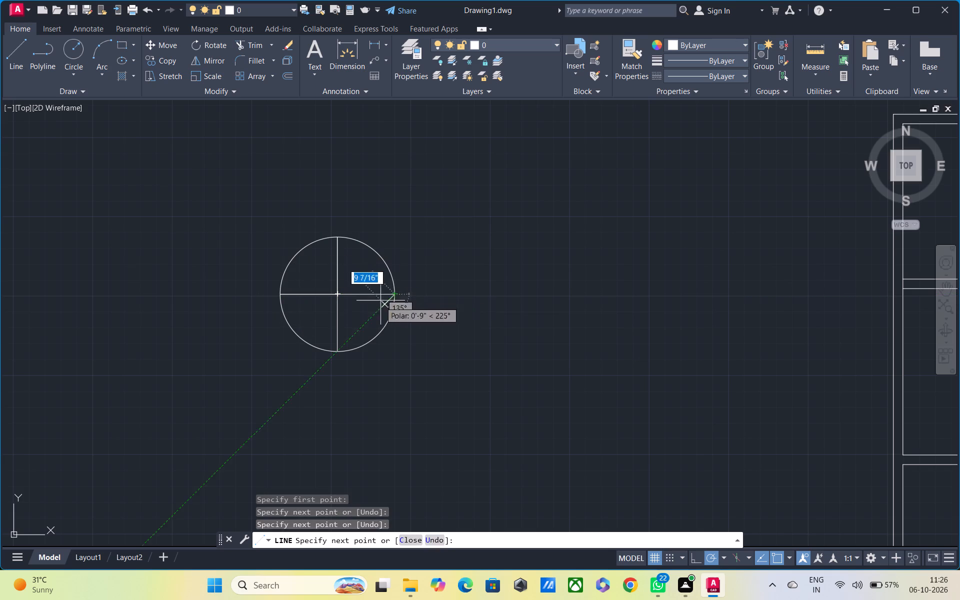
key("Escape")
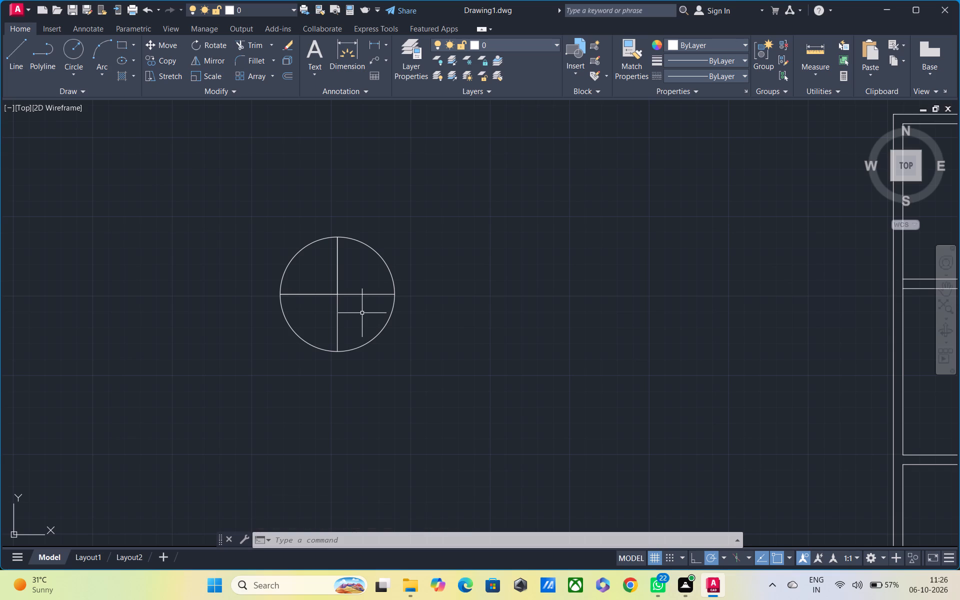
With ortho mode turned on, trim the circle and its cross lines so that only the north-west quarter remains.
type("tr")
key("space")
key("space")
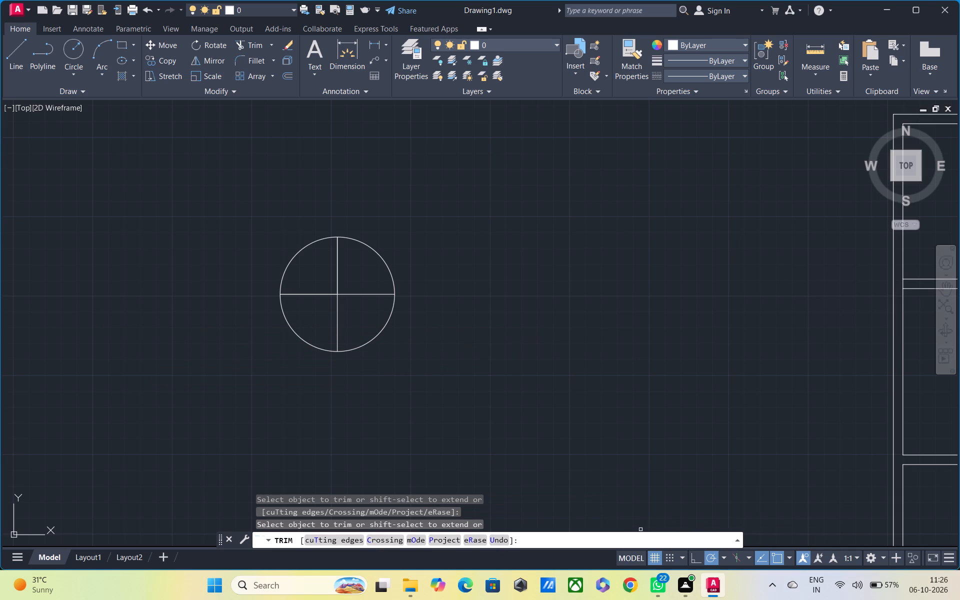
left_click(697, 558)
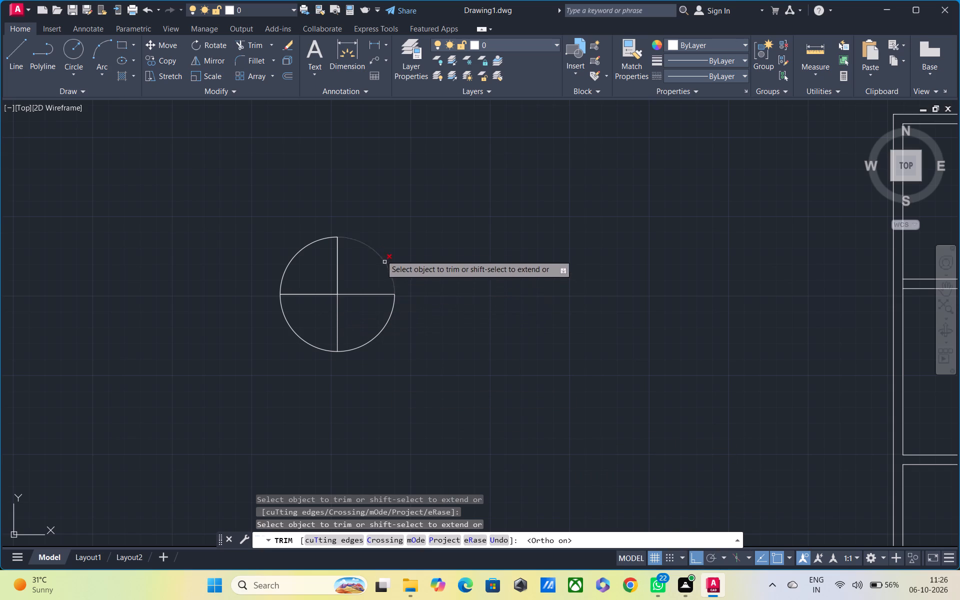
left_click_drag(377, 233, 278, 344)
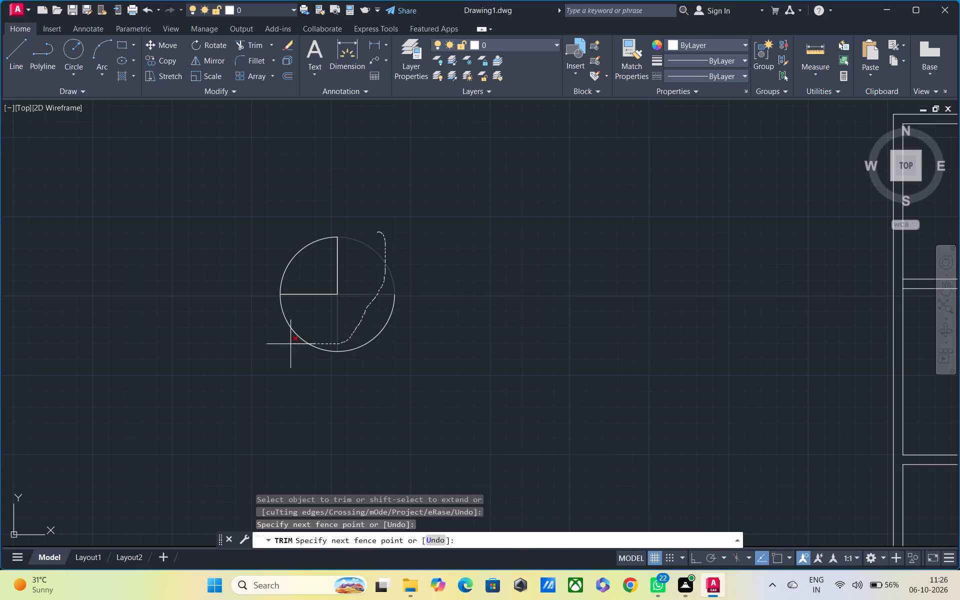
left_click_drag(278, 344, 277, 344)
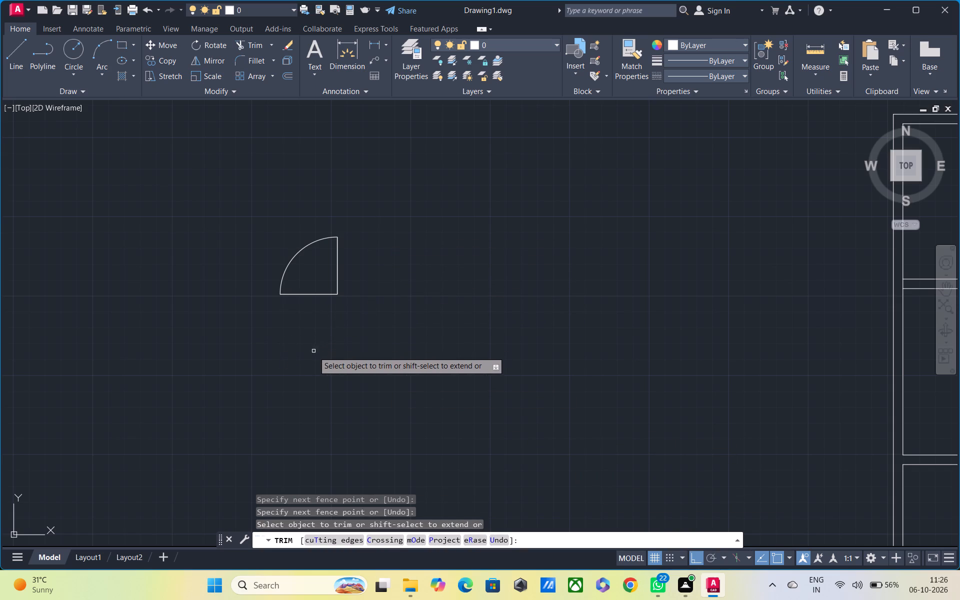
key("Escape")
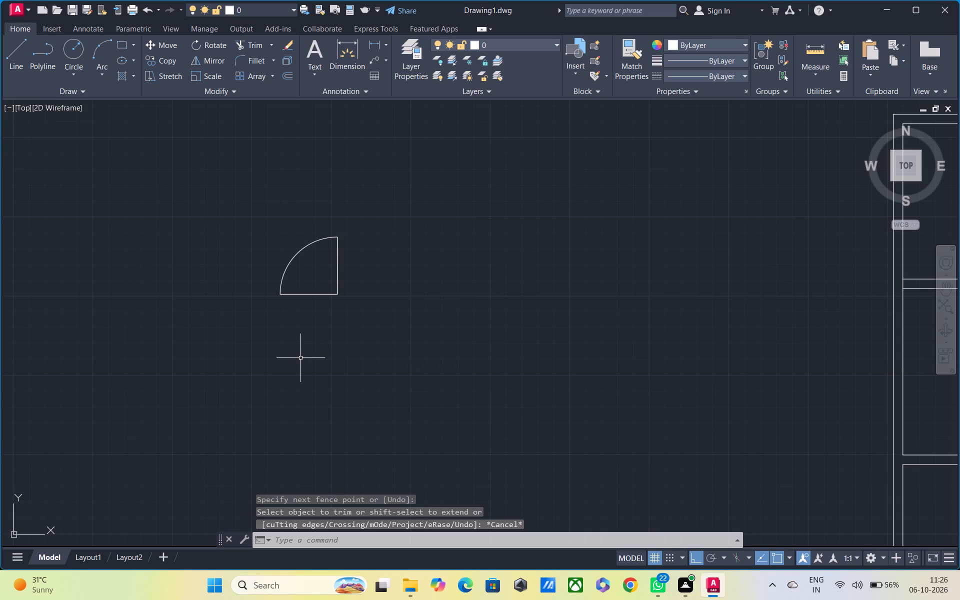
Offset the quarter circle's vertical line 3" to the inside of the door shape, undoing any offset made outward.
type("o")
key("space")
type("3\"")
key("Return")
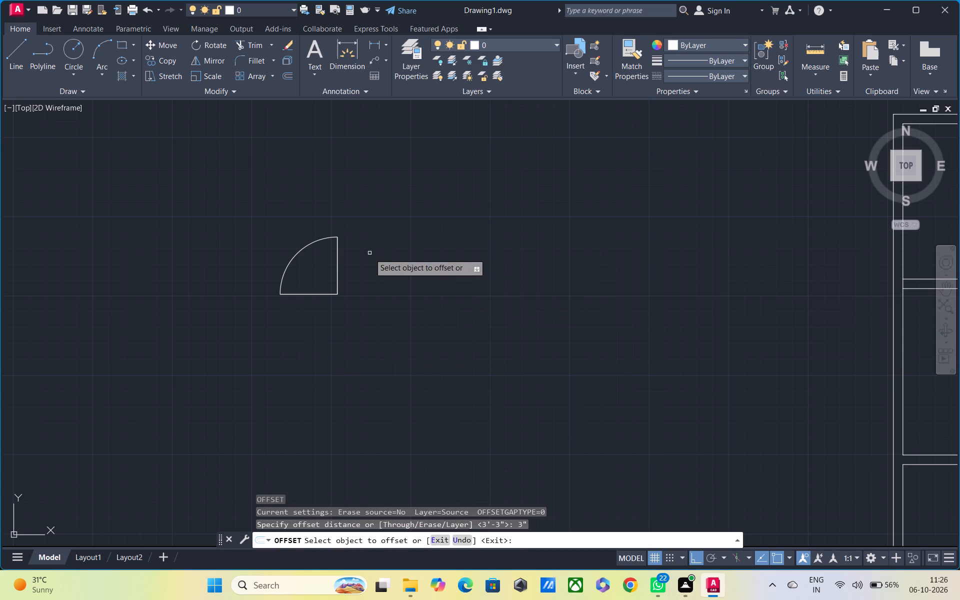
left_click(338, 262)
left_click(331, 272)
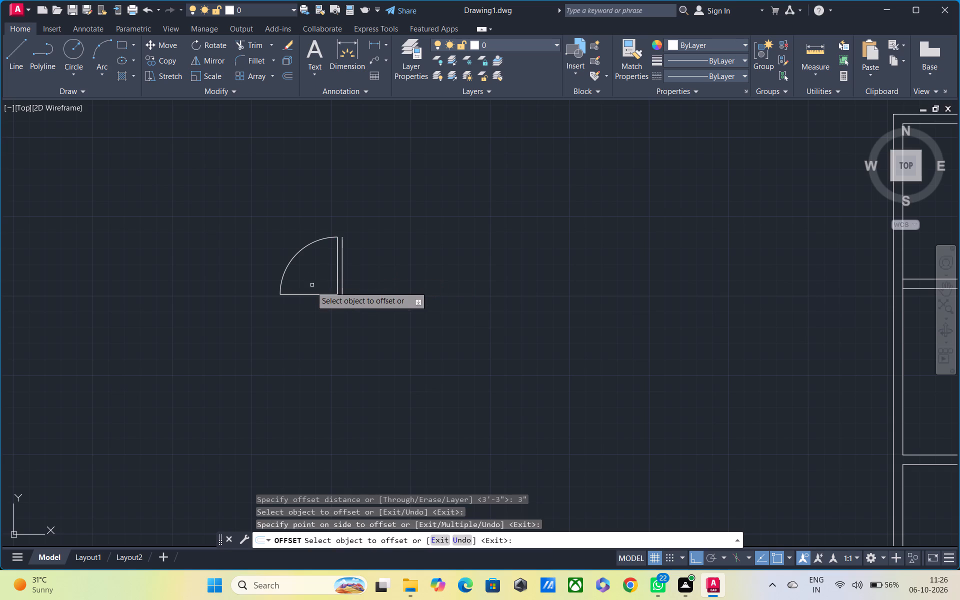
key("ctrl+z")
key("ctrl+z")
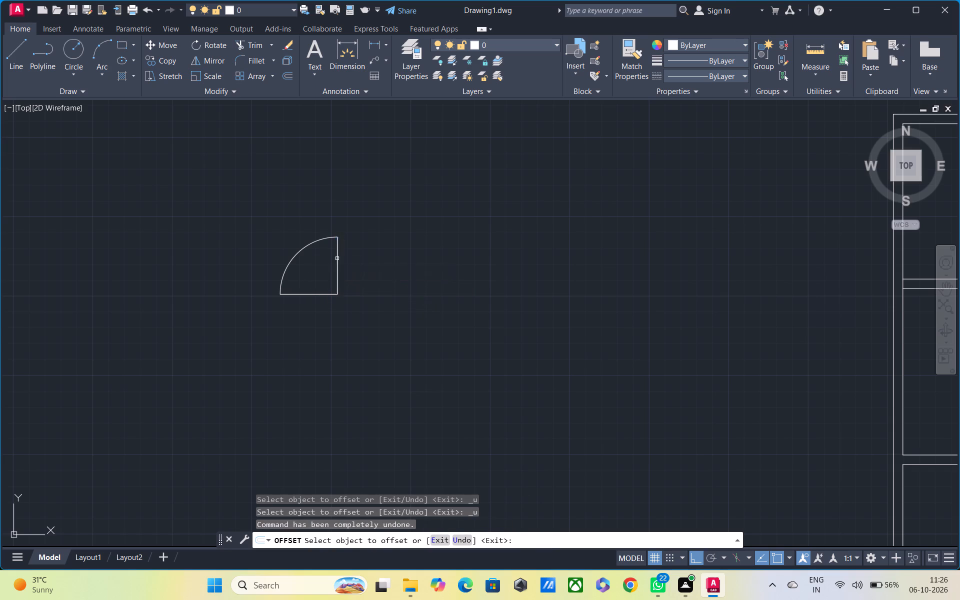
left_click(337, 259)
left_click(327, 265)
scroll(333, 276, "up", 1)
scroll(338, 277, "down", 1)
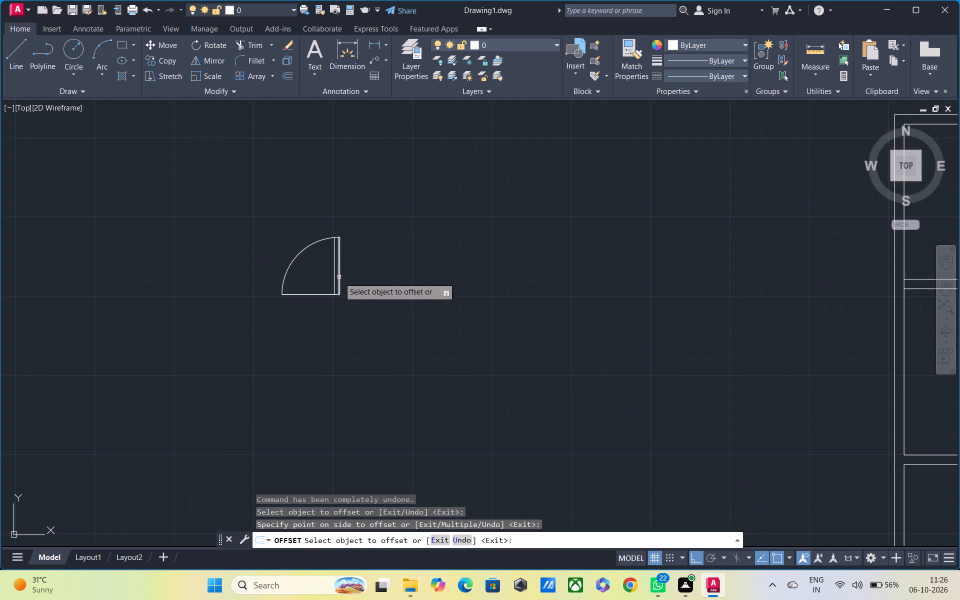
key("Escape")
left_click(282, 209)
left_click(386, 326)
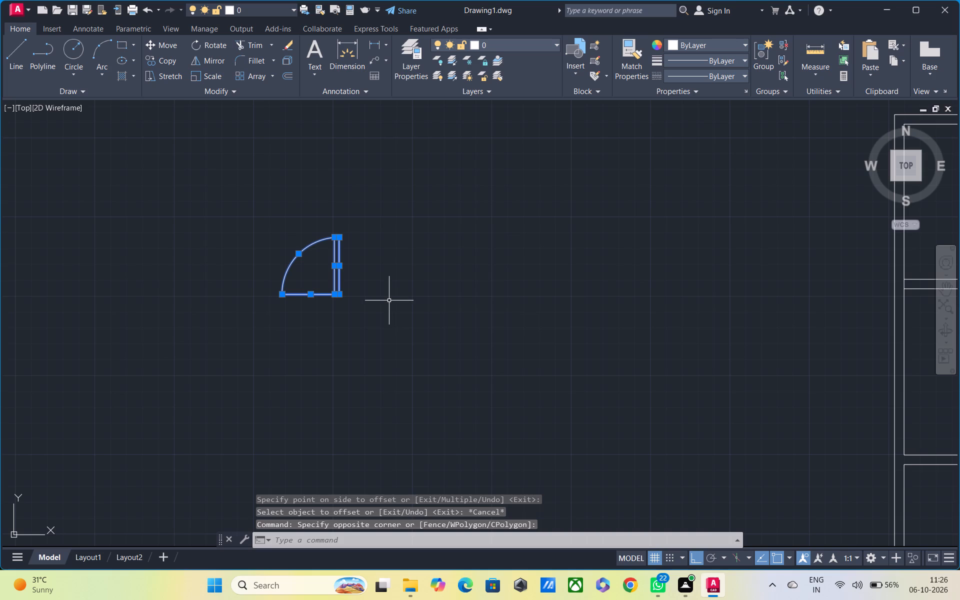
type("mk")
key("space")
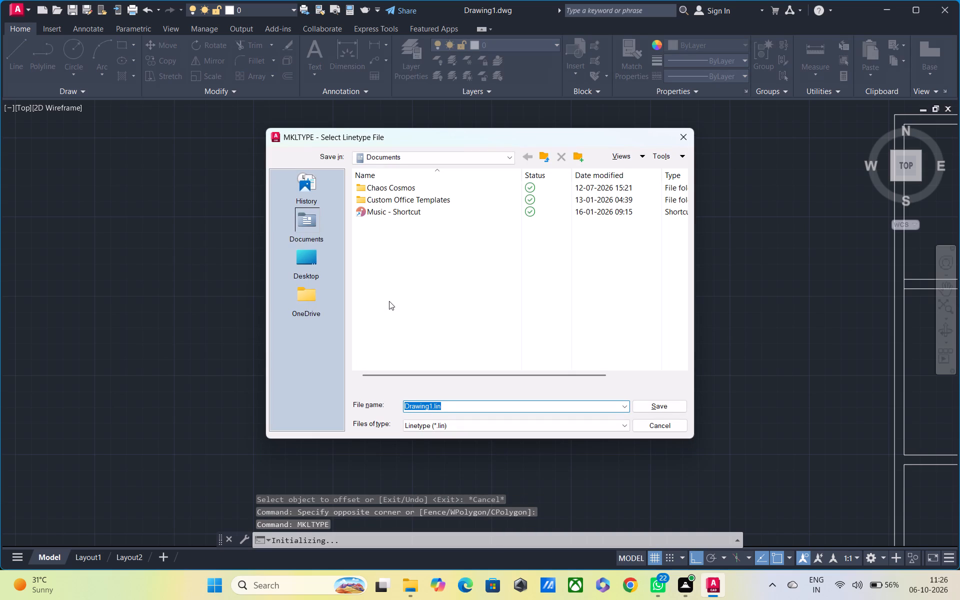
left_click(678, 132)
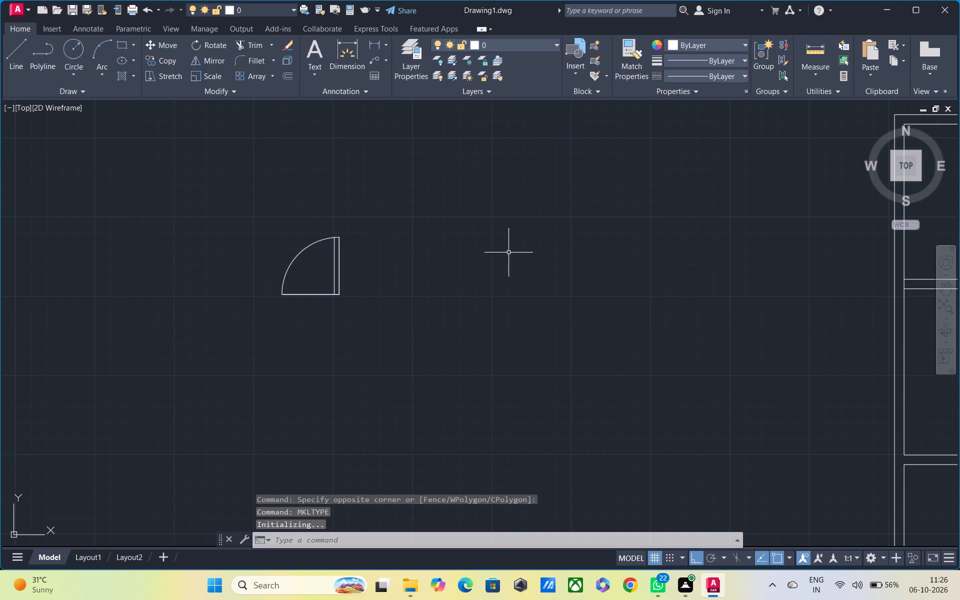
Mirror the whole door symbol across a vertical line just east of it, keeping the original.
type("mi")
key("space")
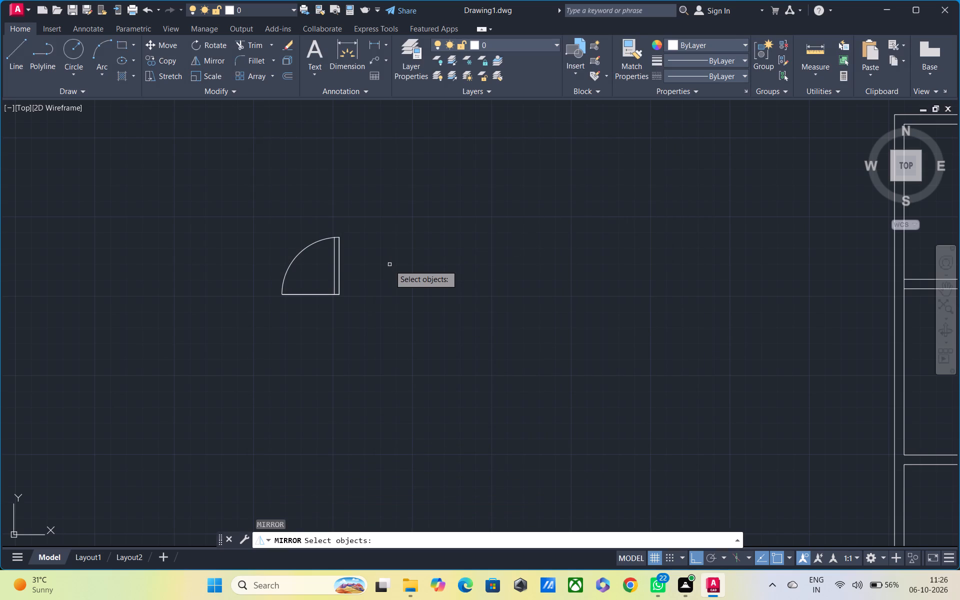
left_click(267, 216)
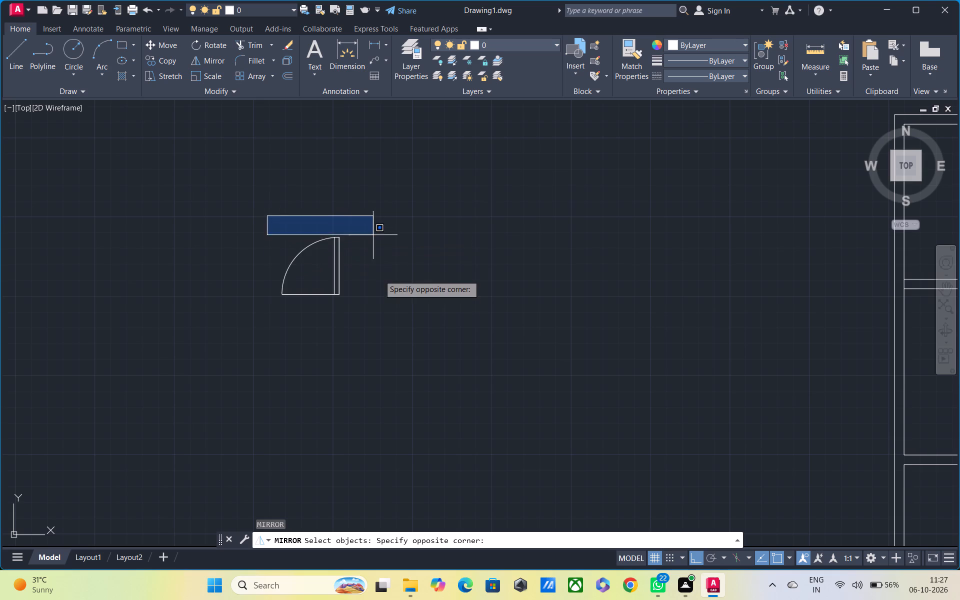
left_click(374, 306)
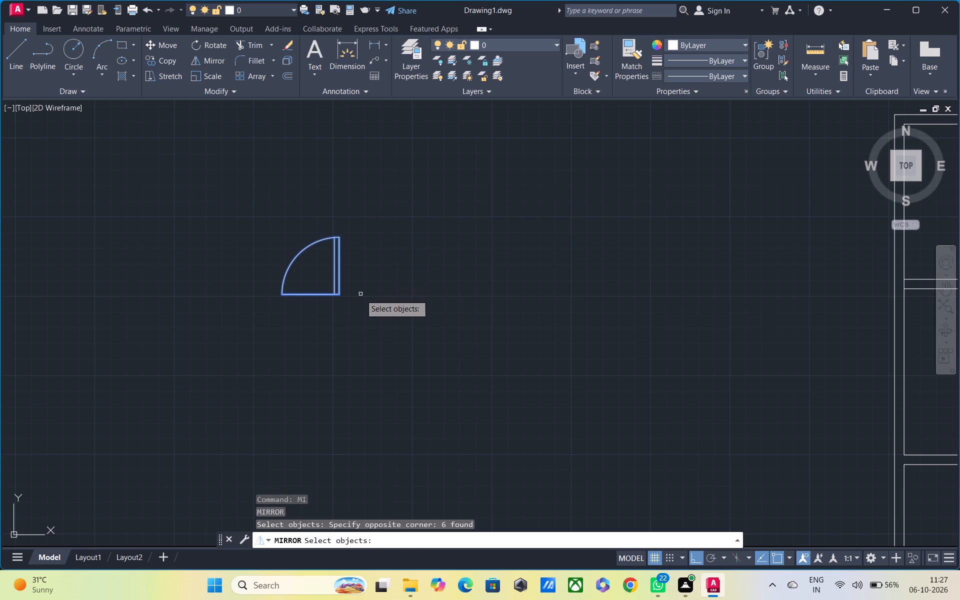
key("space")
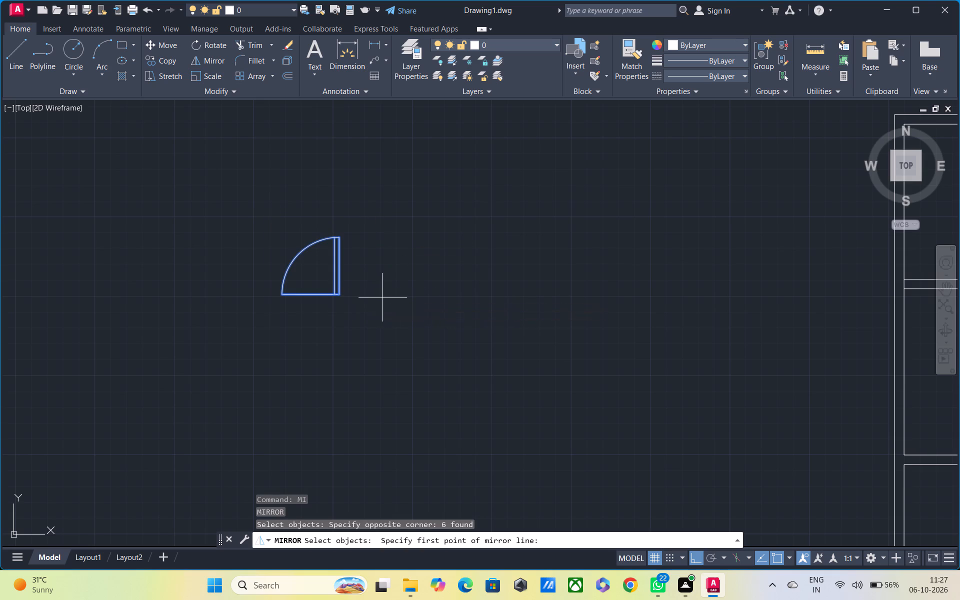
left_click(383, 298)
left_click(404, 222)
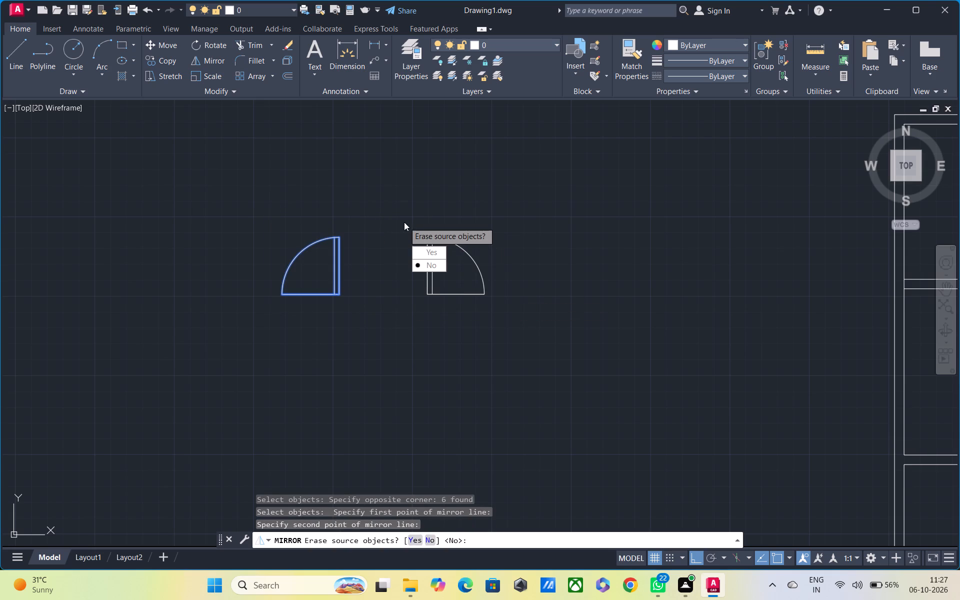
left_click_drag(433, 267, 404, 222)
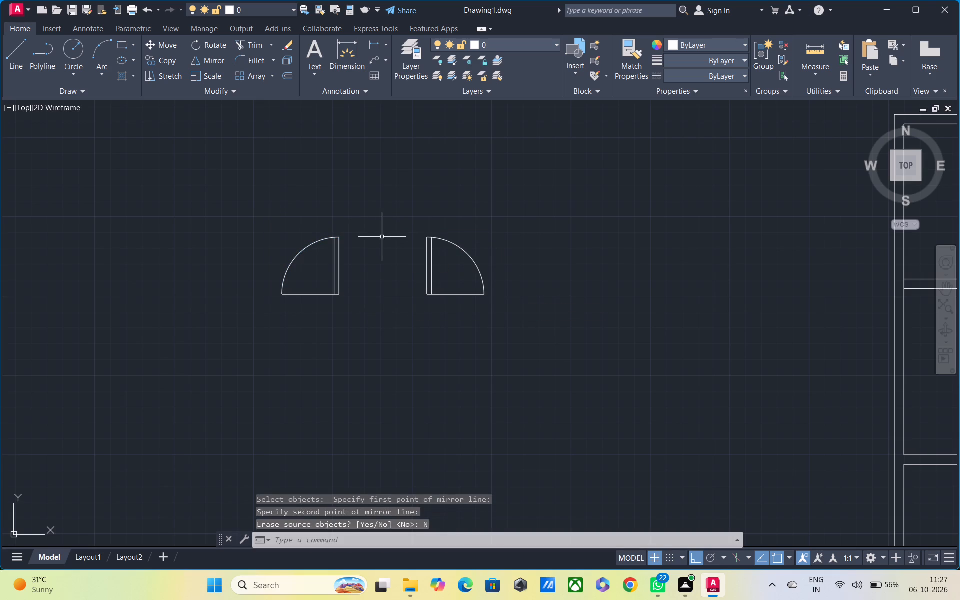
key("Escape")
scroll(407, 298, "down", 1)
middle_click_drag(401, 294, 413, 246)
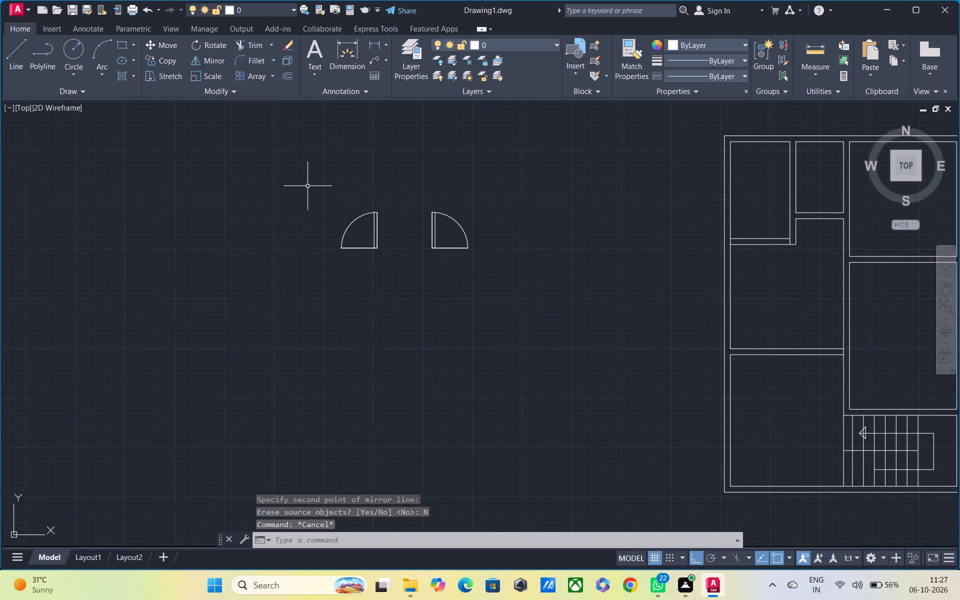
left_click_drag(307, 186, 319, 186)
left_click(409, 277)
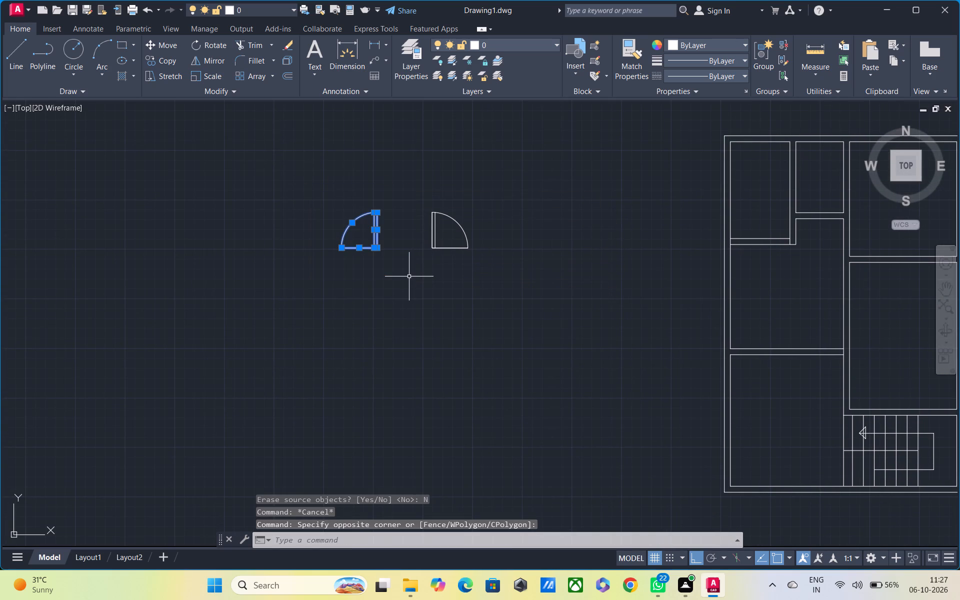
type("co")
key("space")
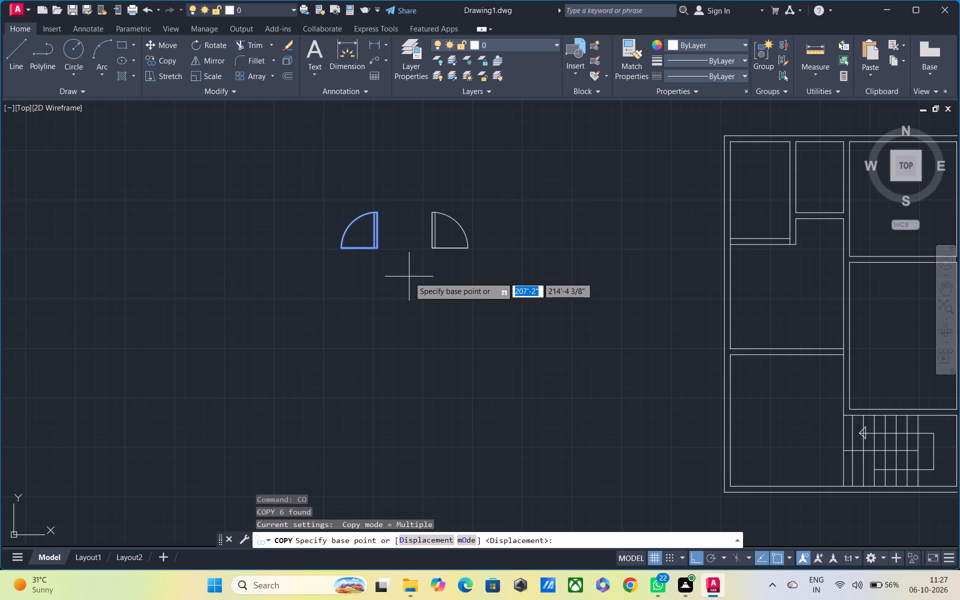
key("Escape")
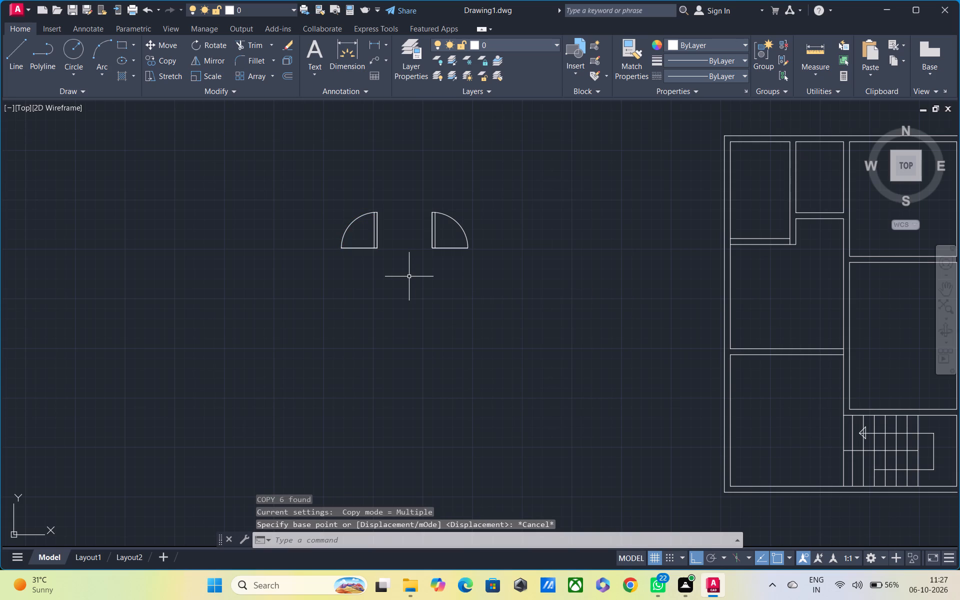
Save the drawing in the Documents folder under the name project 4.
key("ctrl+s")
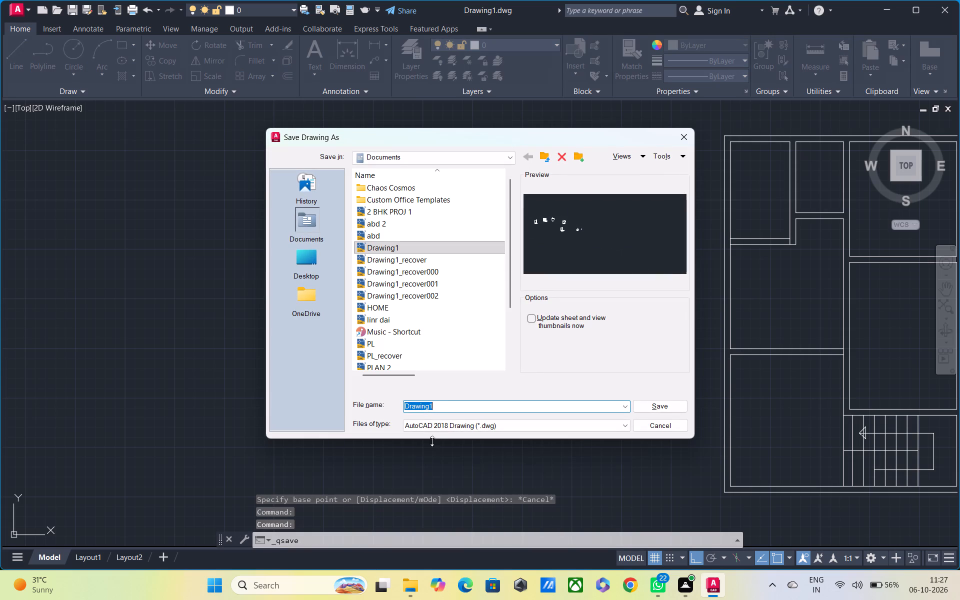
key("BackSpace")
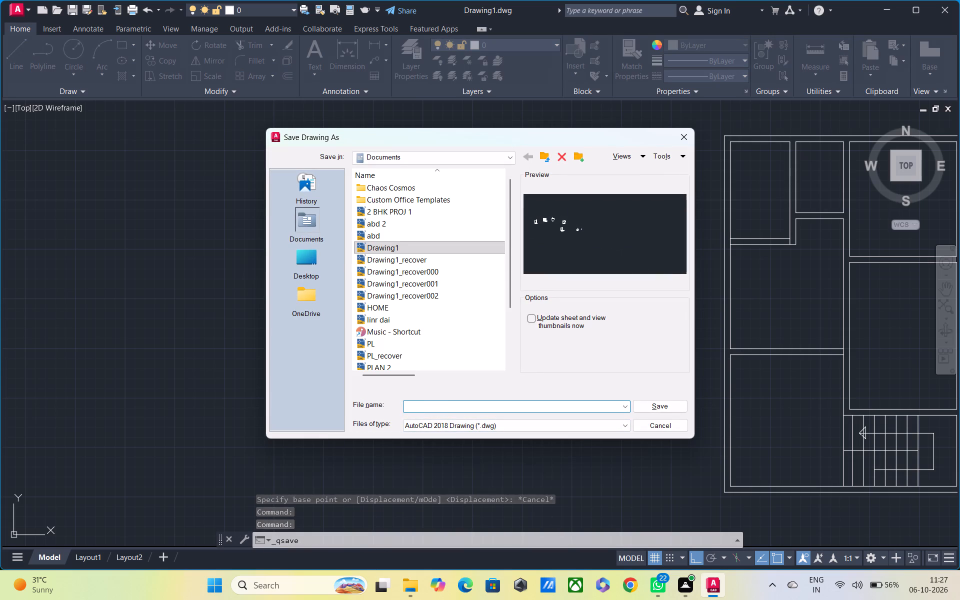
type("proje")
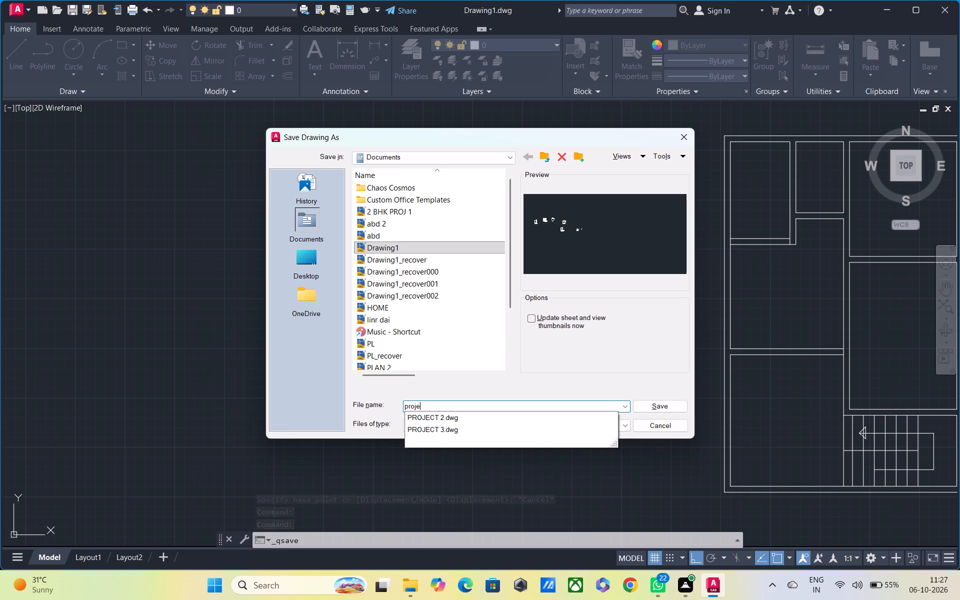
type("ct")
key("space")
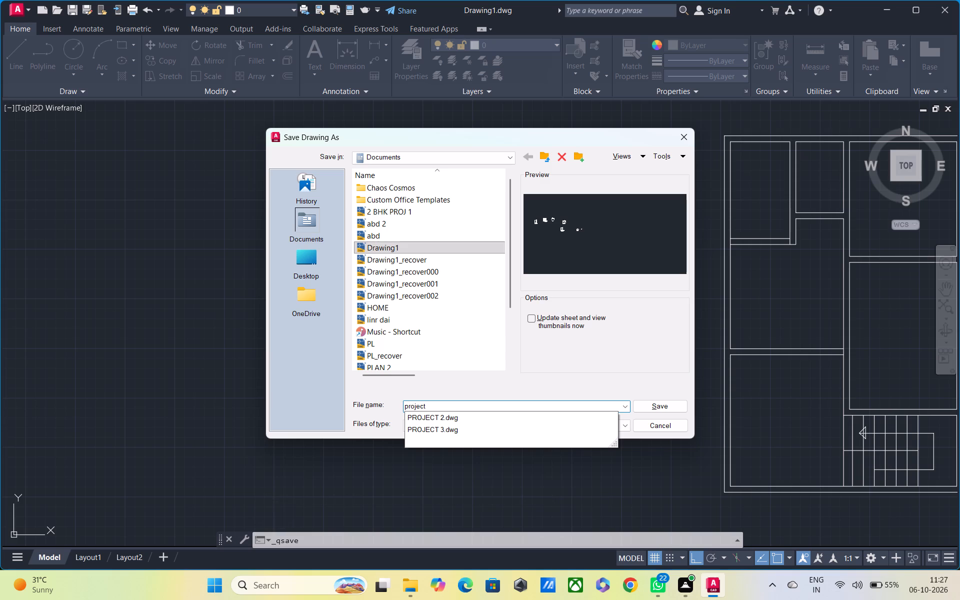
key("4")
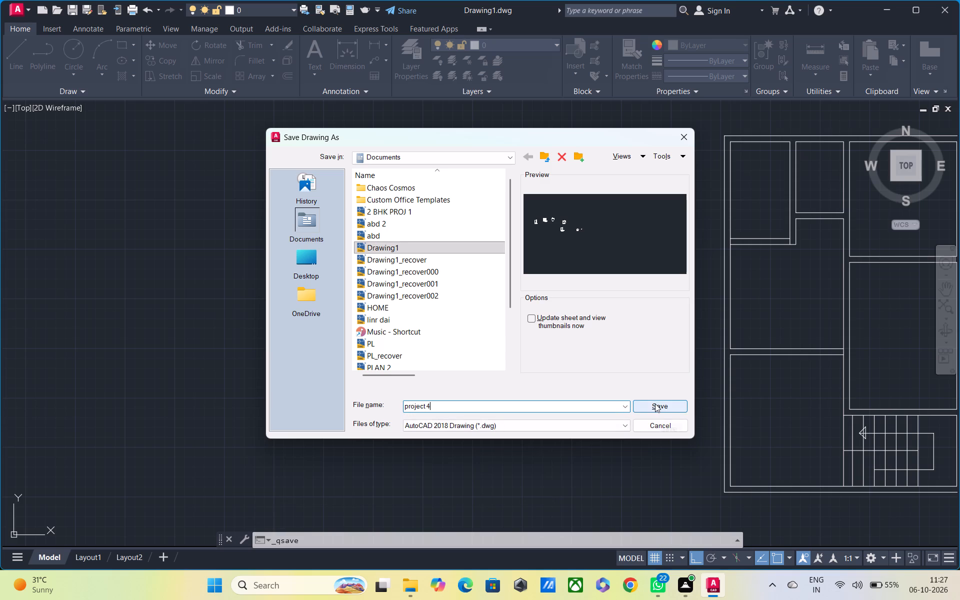
left_click(655, 403)
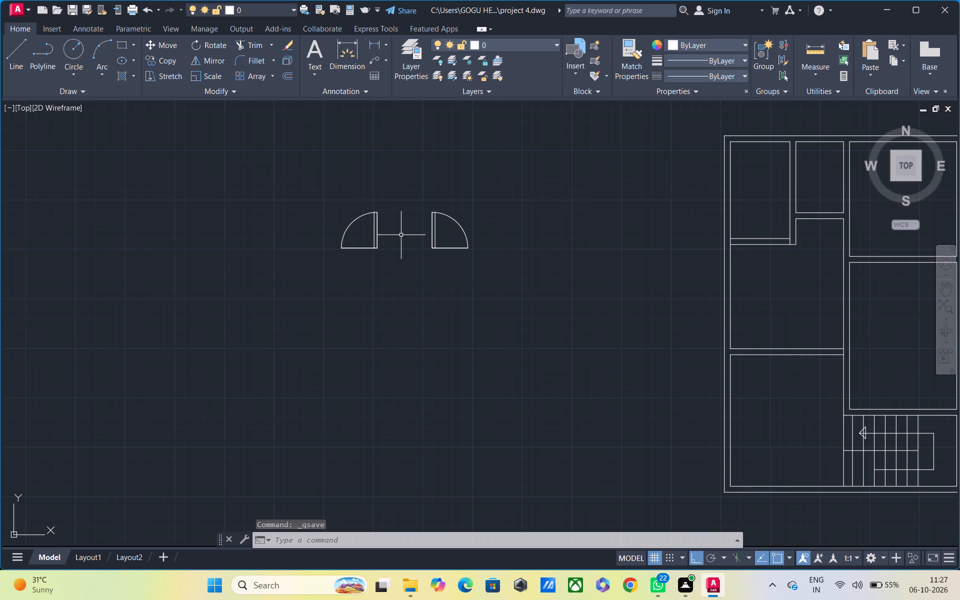
Copy the eastern door symbol straight down, a little over 8' below the original.
left_click(424, 205)
left_click(544, 262)
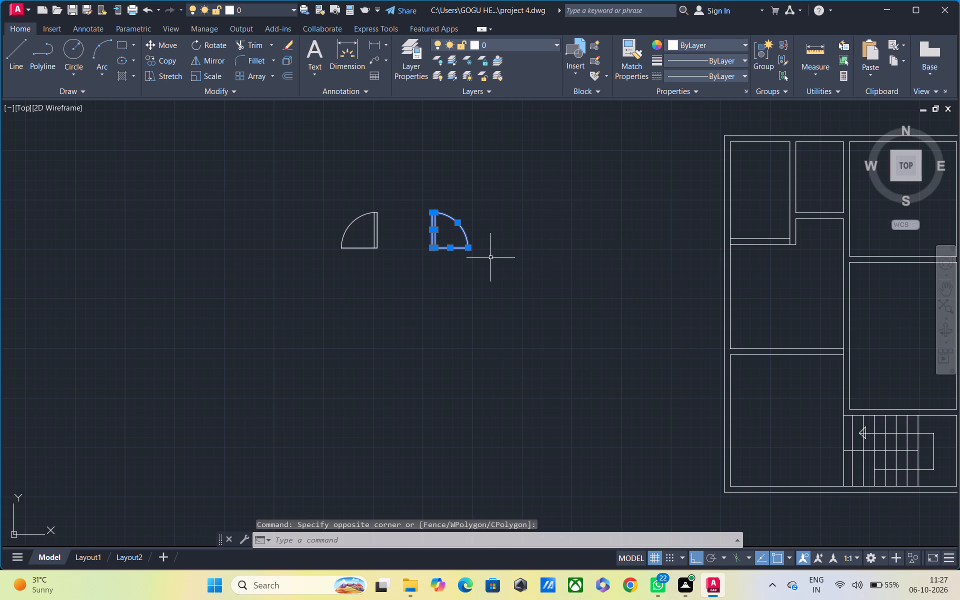
type("co")
key("space")
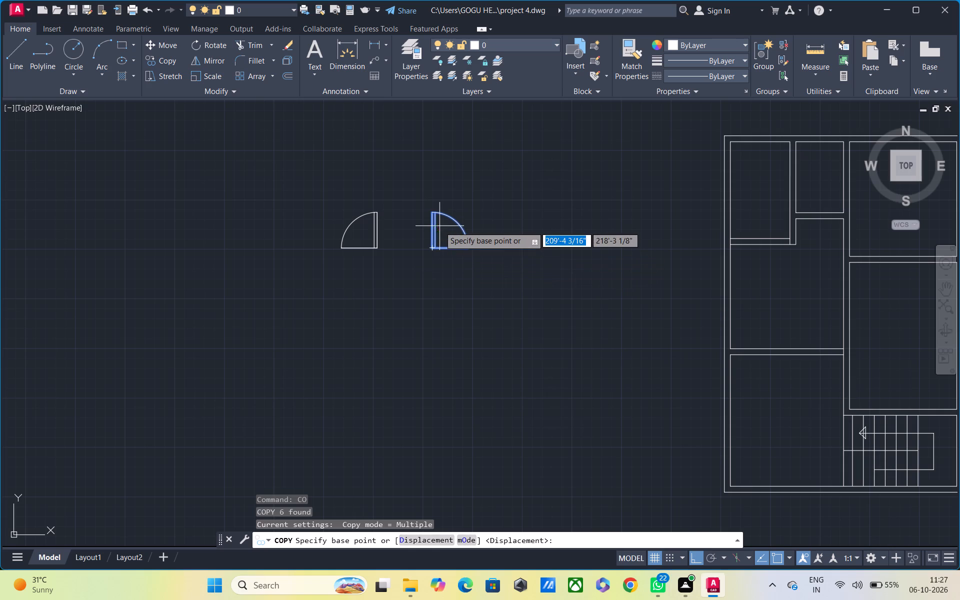
left_click(448, 232)
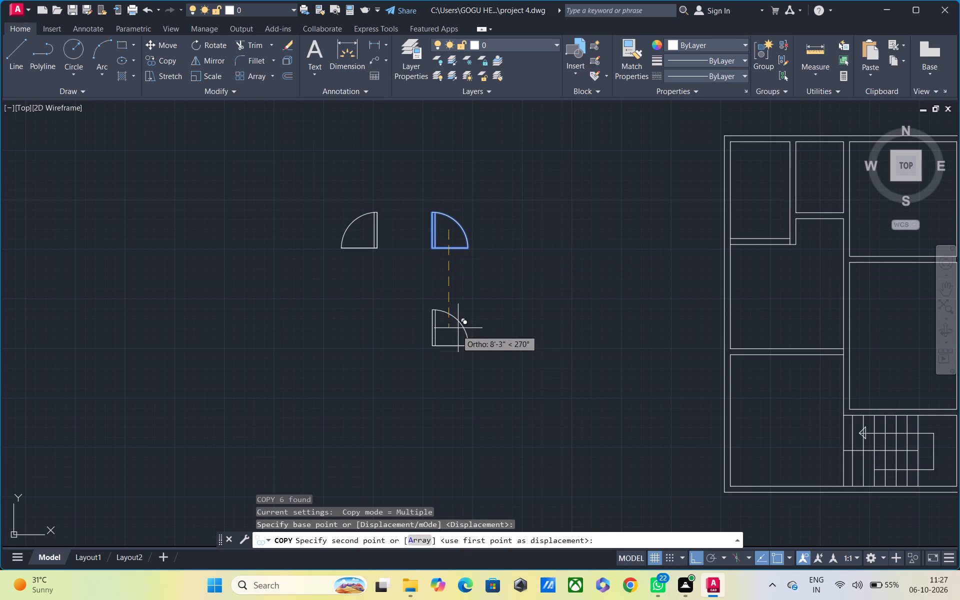
left_click(454, 334)
key("Escape")
Rotate the copied door symbol 270° about its south-east corner.
left_click(399, 284)
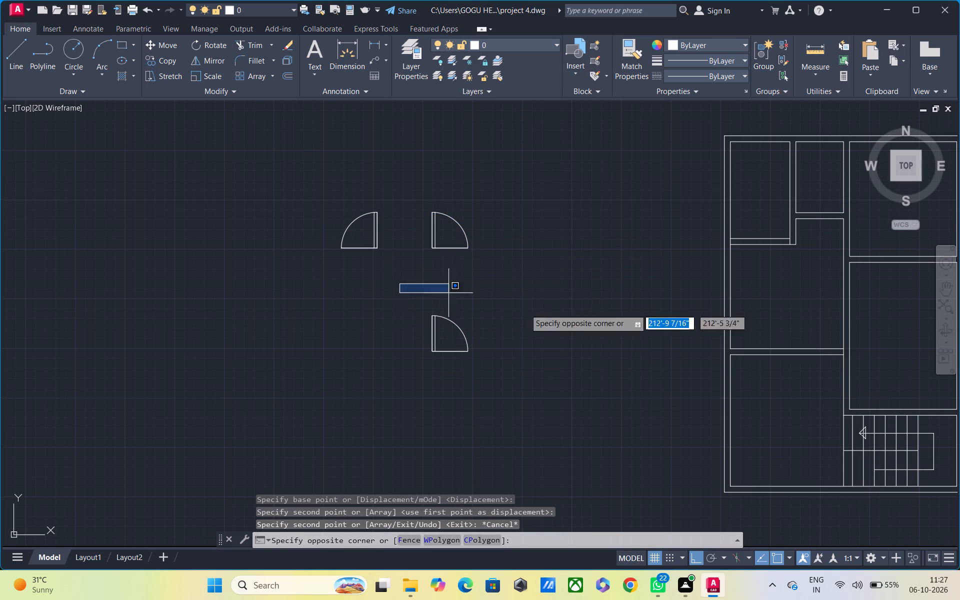
left_click(569, 374)
type("ro")
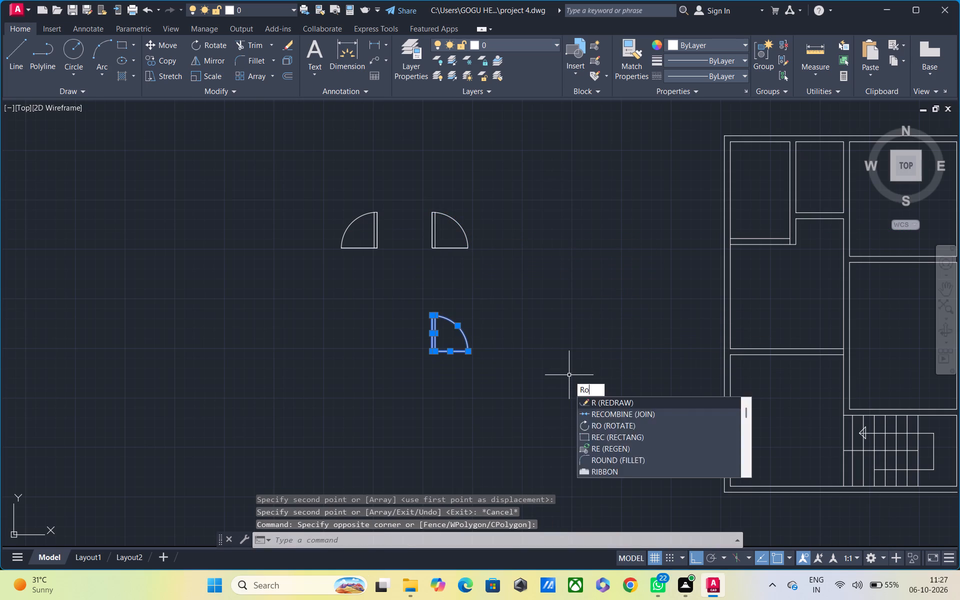
key("space")
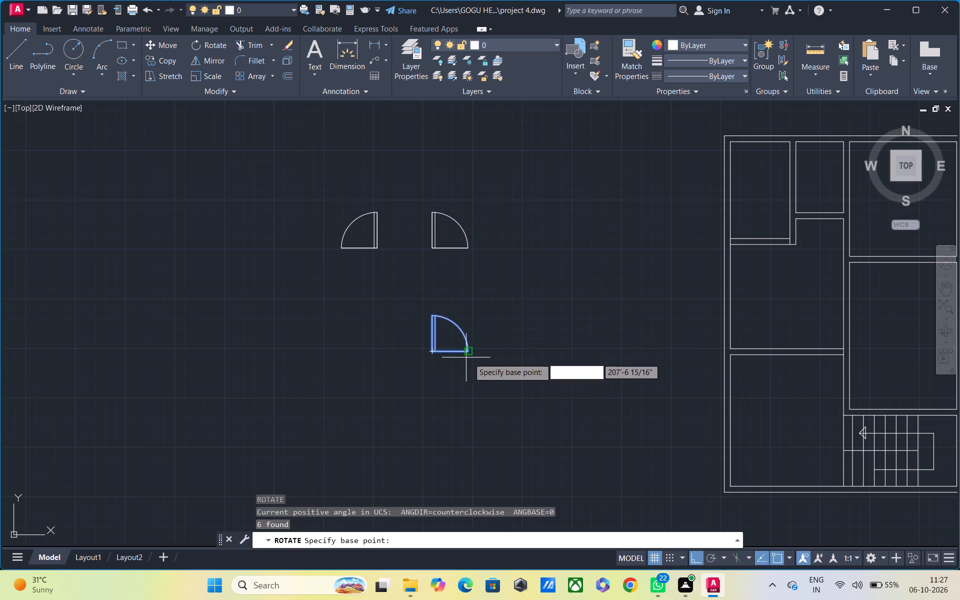
left_click(470, 350)
left_click(450, 380)
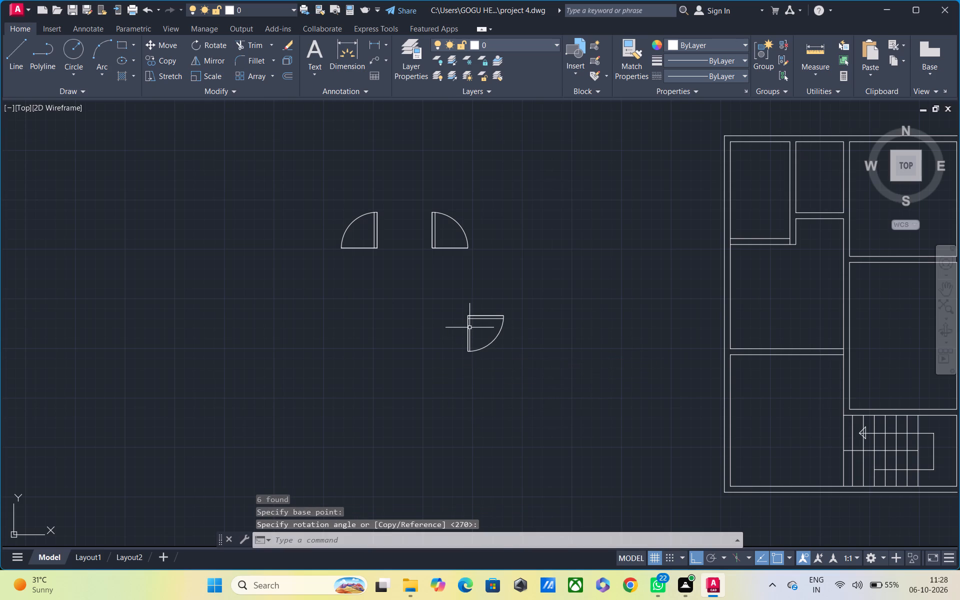
Mirror the rotated door symbol across a horizontal line just south of it, keeping the original.
left_click(450, 304)
left_click(528, 379)
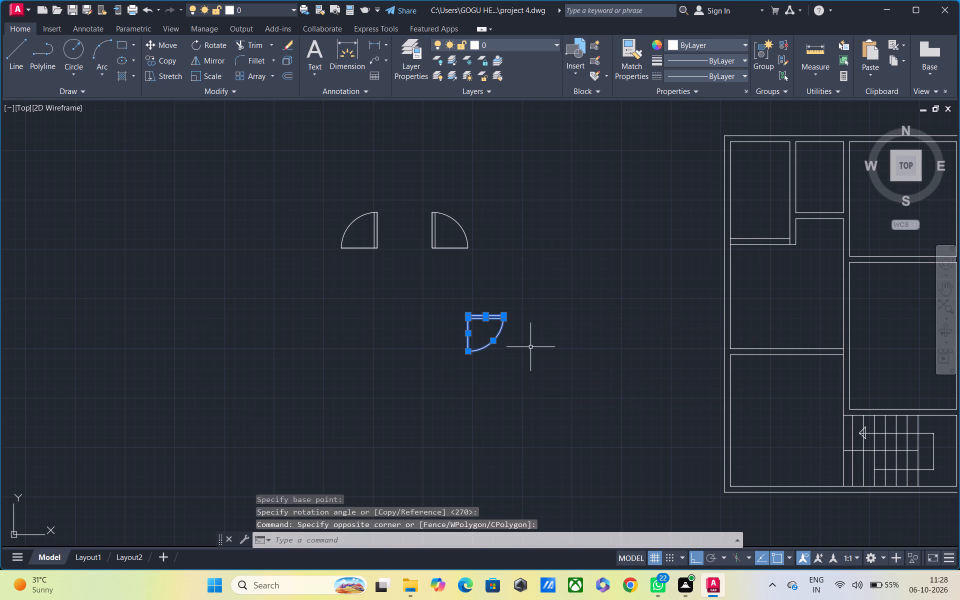
type("mi")
key("space")
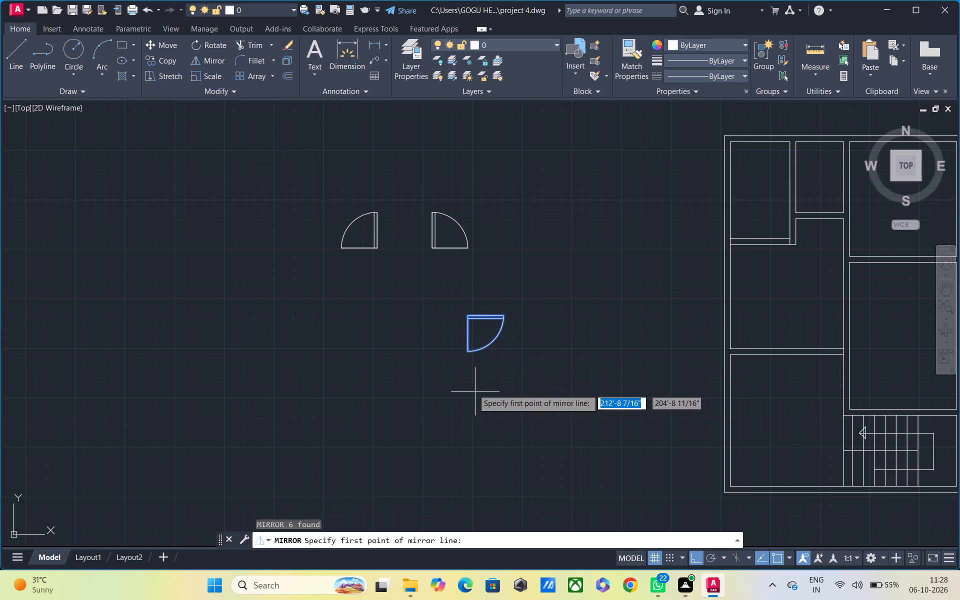
left_click(472, 388)
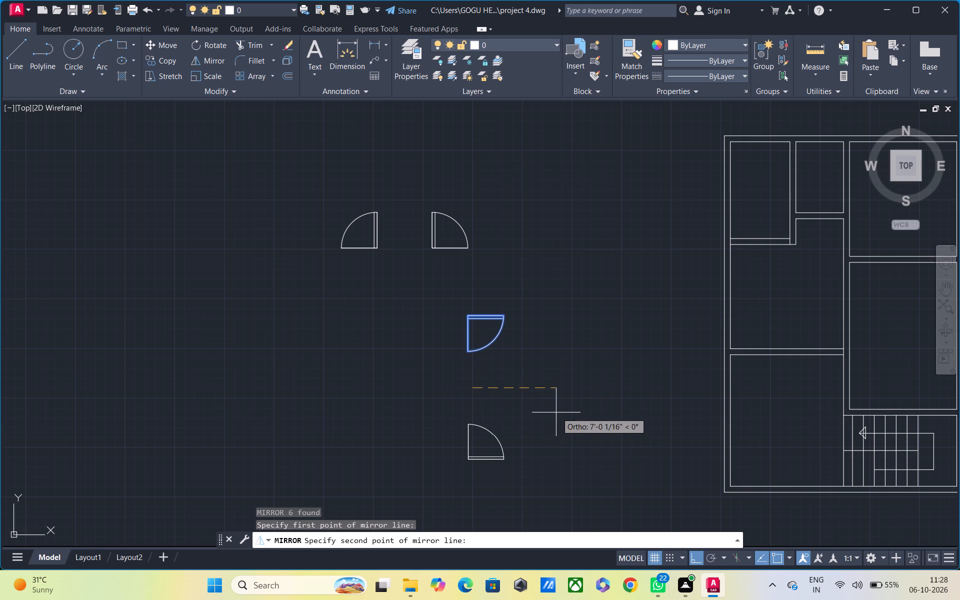
left_click(557, 411)
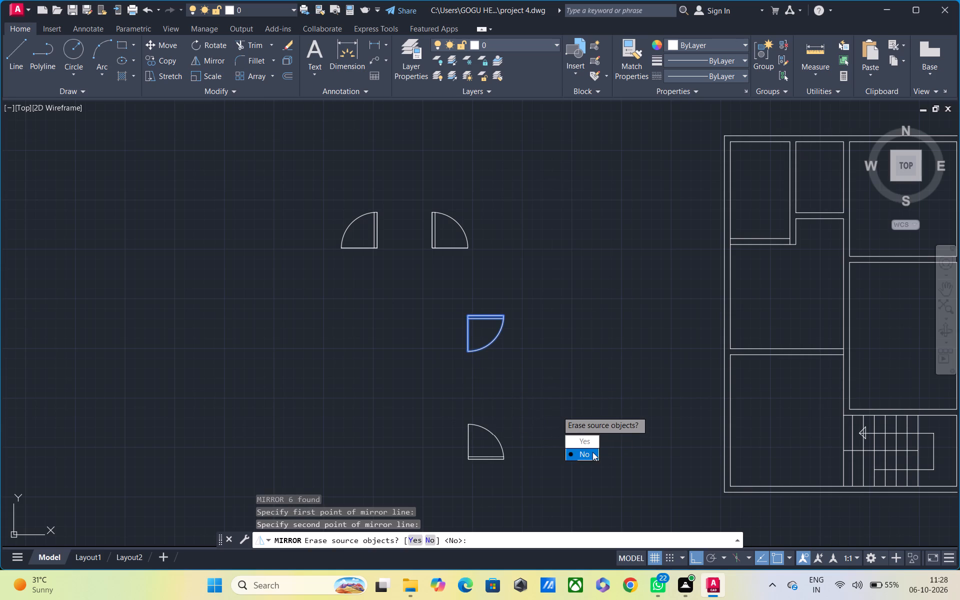
left_click_drag(592, 453, 557, 411)
key("Escape")
Look through the recently used blocks, shown as large icons, for one that could be inserted.
middle_click_drag(558, 365, 499, 326)
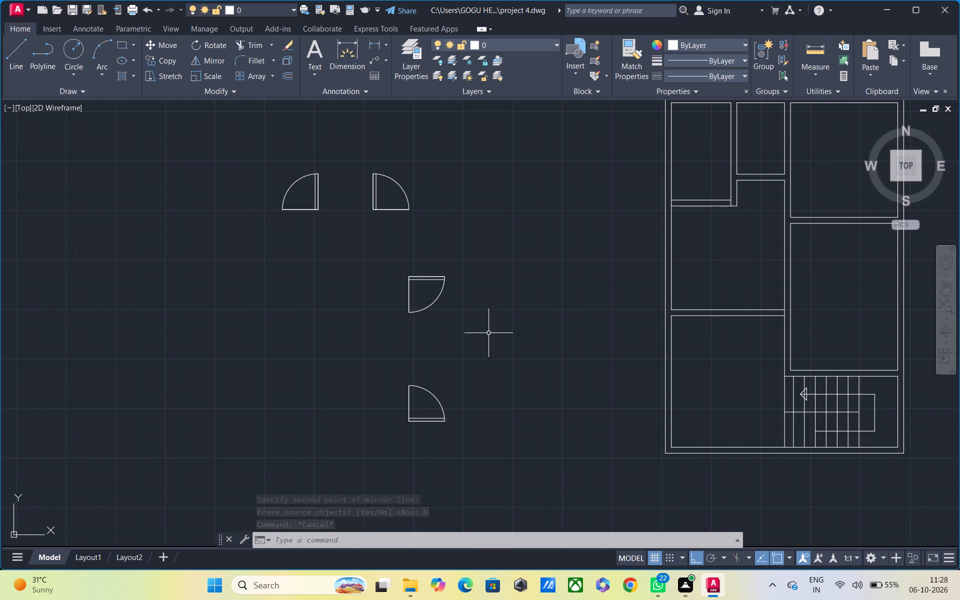
middle_click_drag(486, 318, 456, 323)
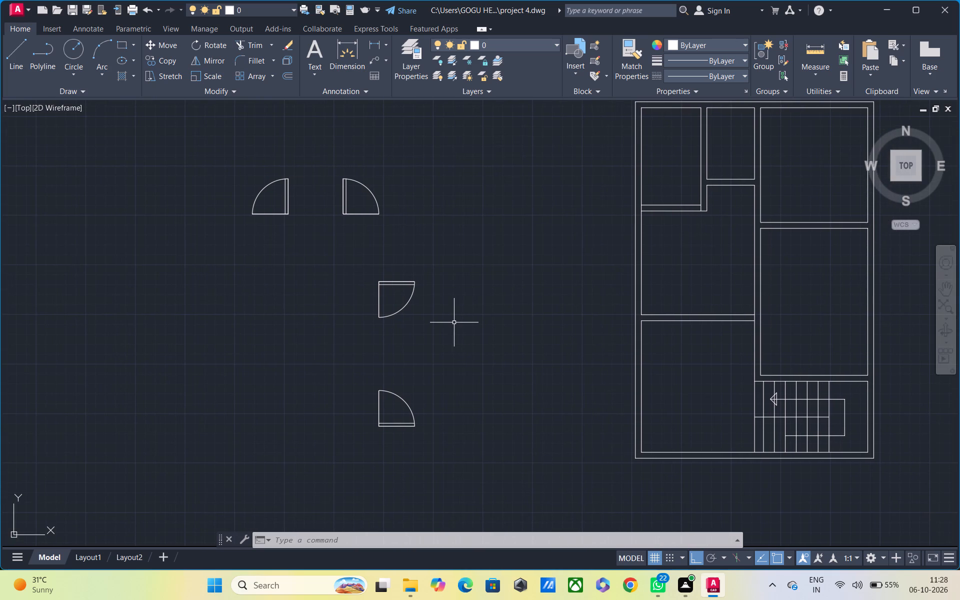
middle_click_drag(436, 325, 498, 318)
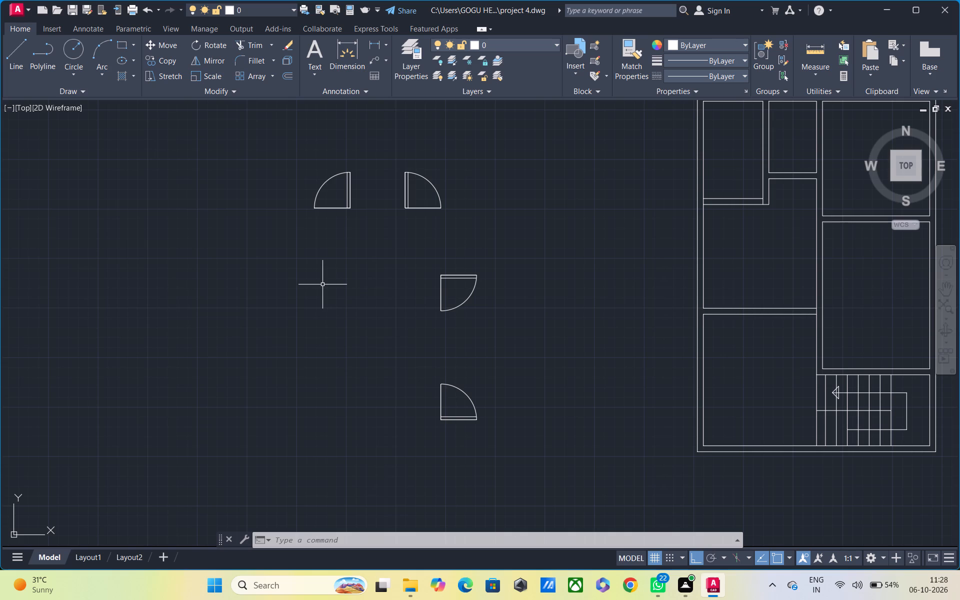
left_click(574, 71)
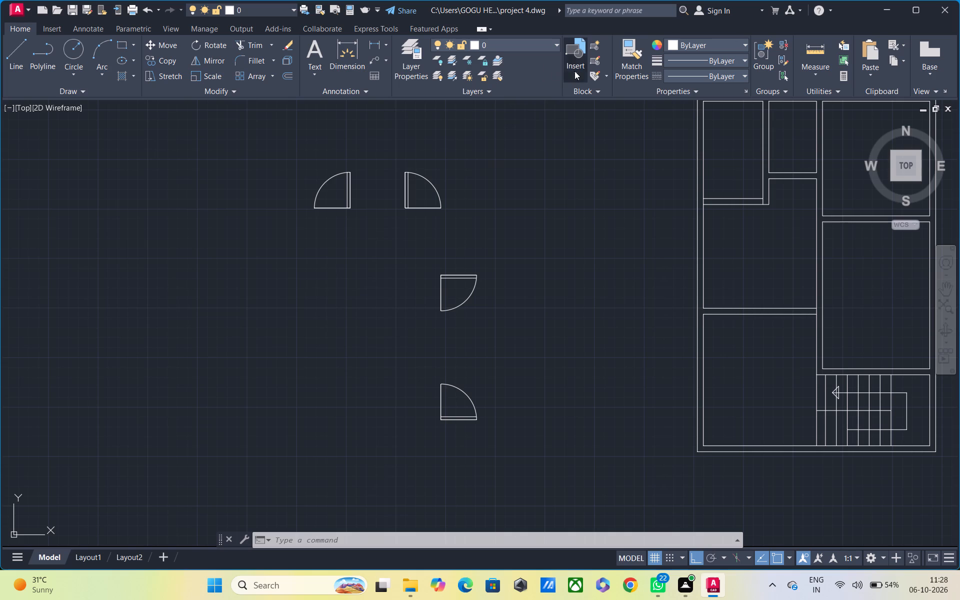
left_click(600, 127)
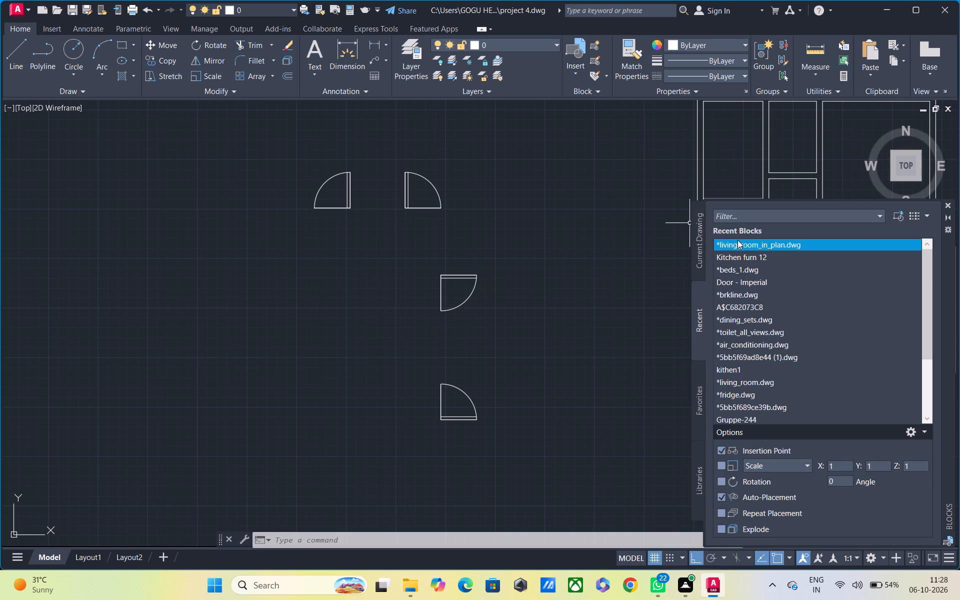
left_click(746, 228)
double_click(746, 227)
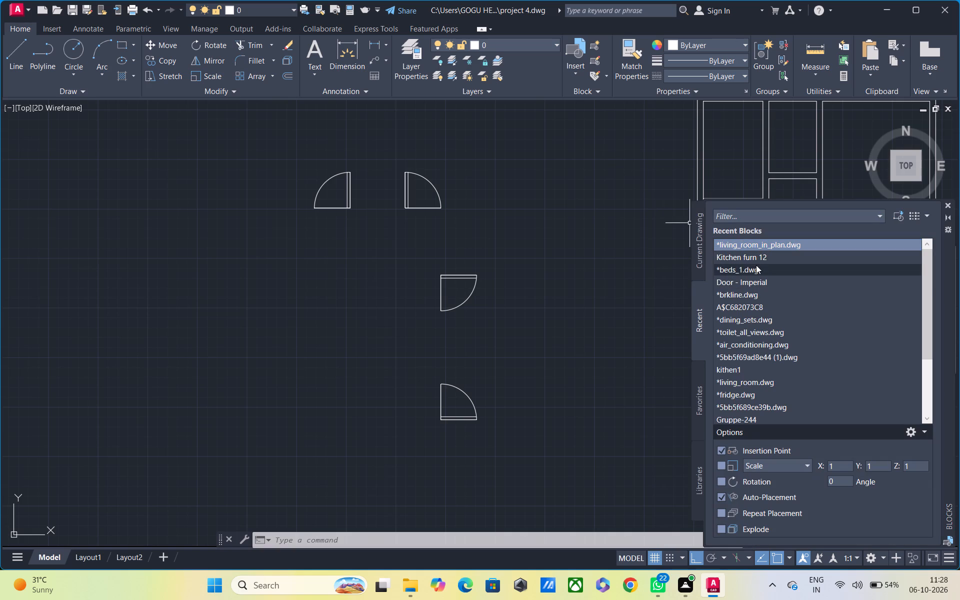
left_click(755, 260)
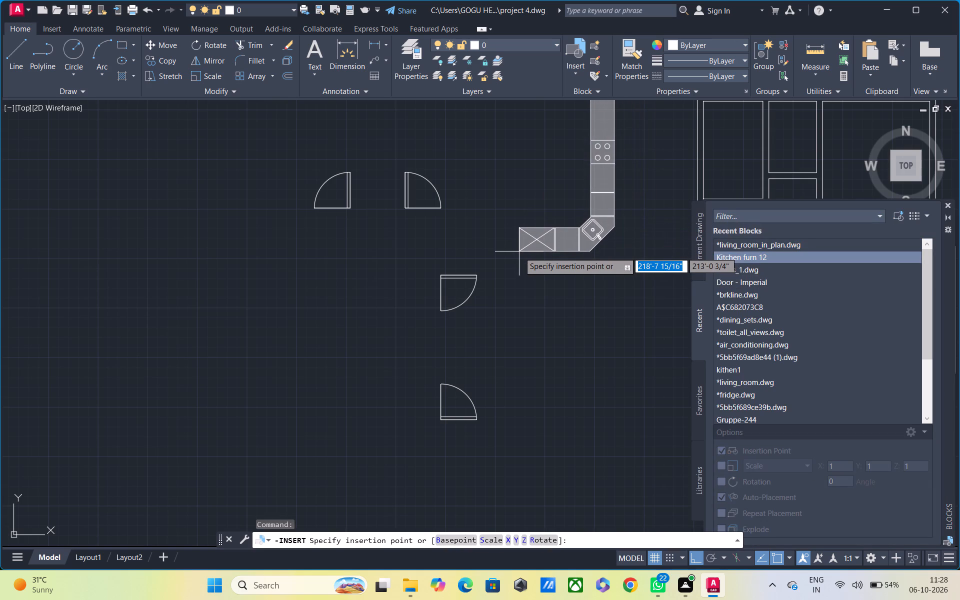
key("Escape")
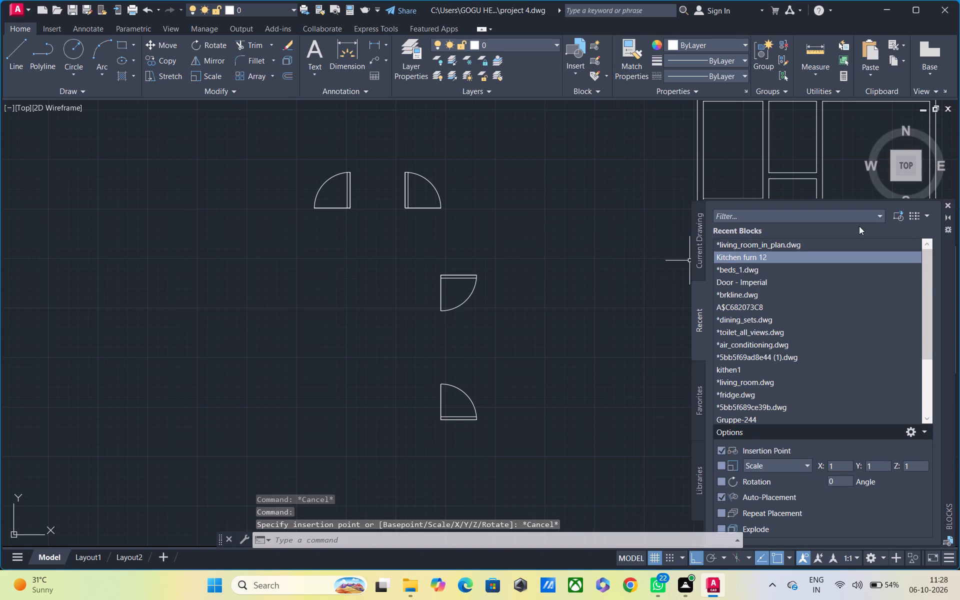
left_click(911, 216)
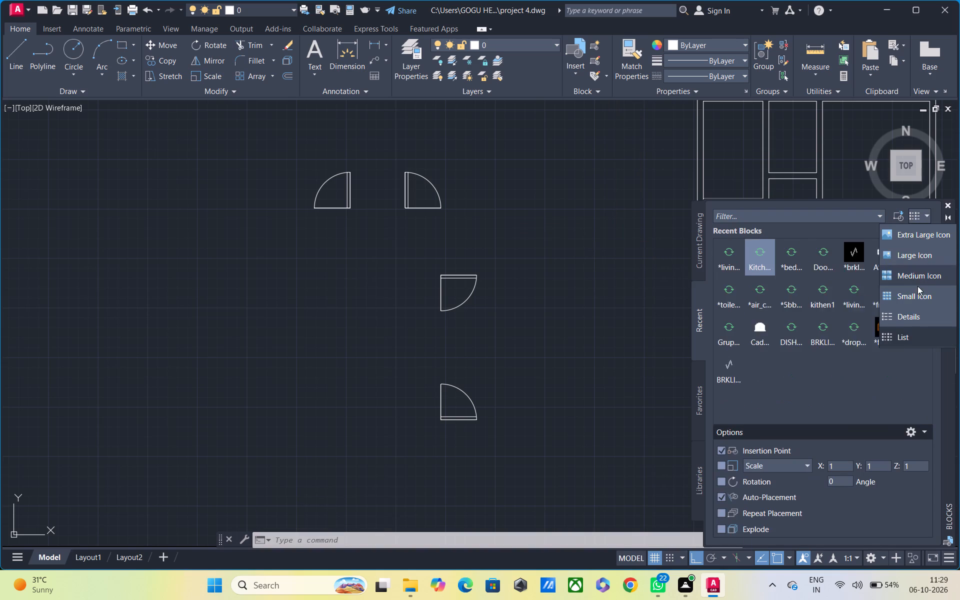
left_click(913, 258)
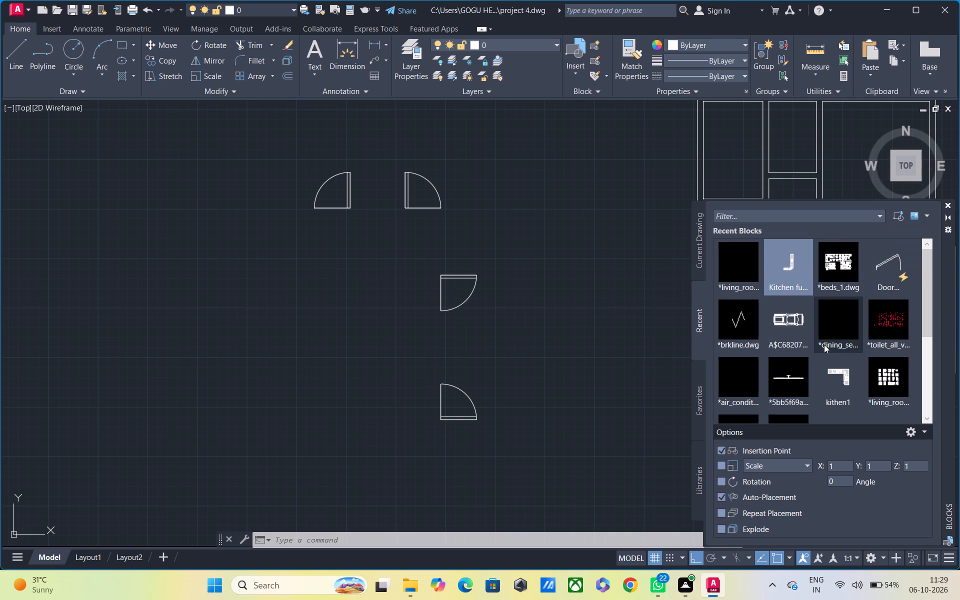
scroll(858, 306, "down", 1)
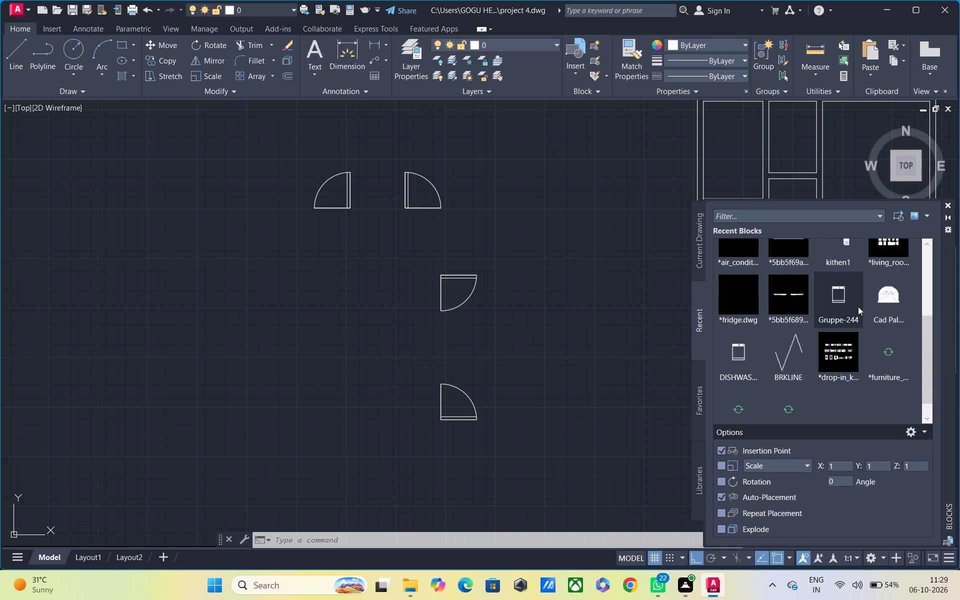
scroll(764, 323, "down", 2)
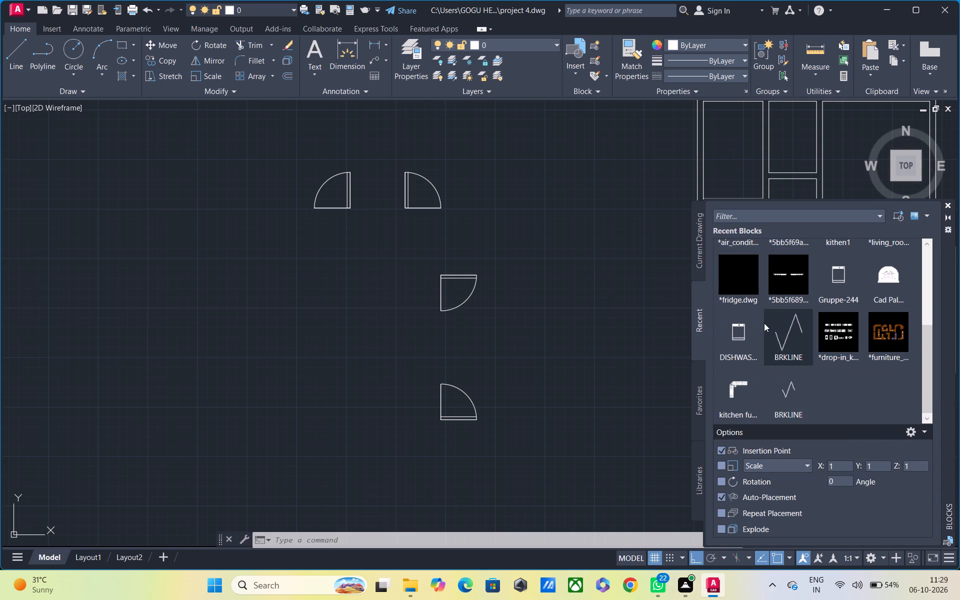
scroll(763, 334, "down", 1)
scroll(766, 337, "up", 4)
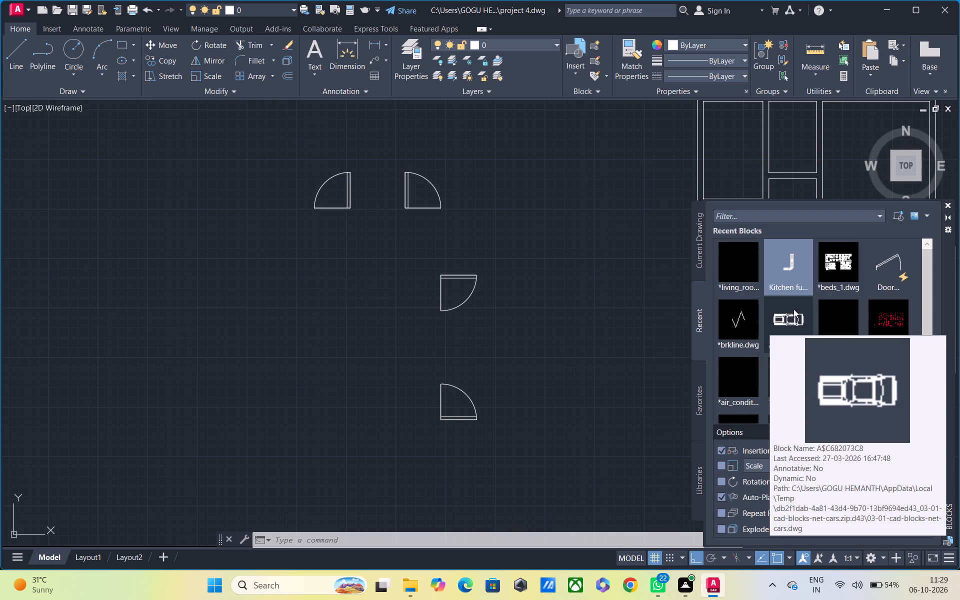
left_click(944, 202)
Draw a circle of 2.5' radius in the empty space between the door symbols and the floor plan.
middle_click_drag(377, 261, 432, 327)
middle_click_drag(427, 313, 349, 261)
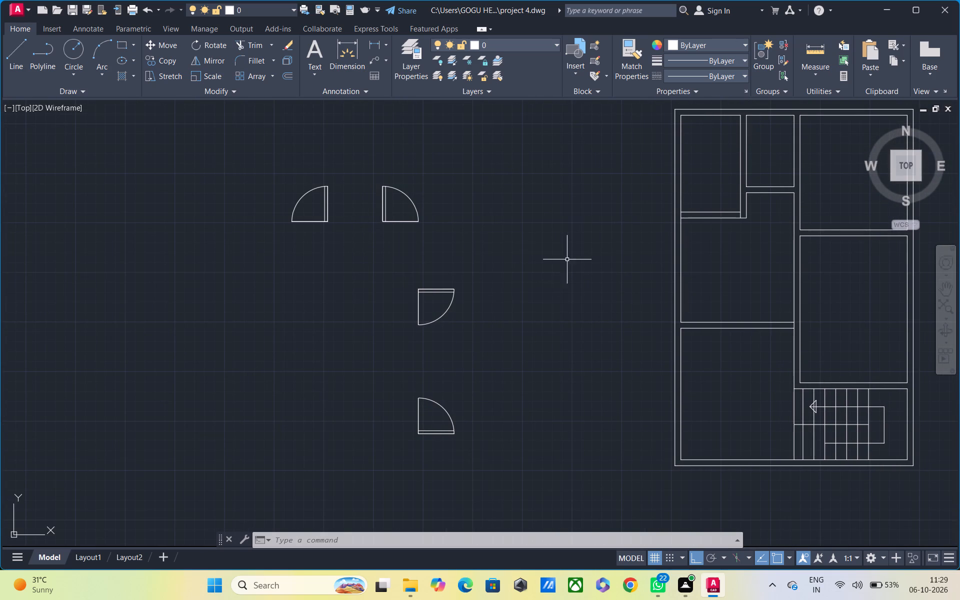
middle_click_drag(571, 256, 510, 316)
key("c")
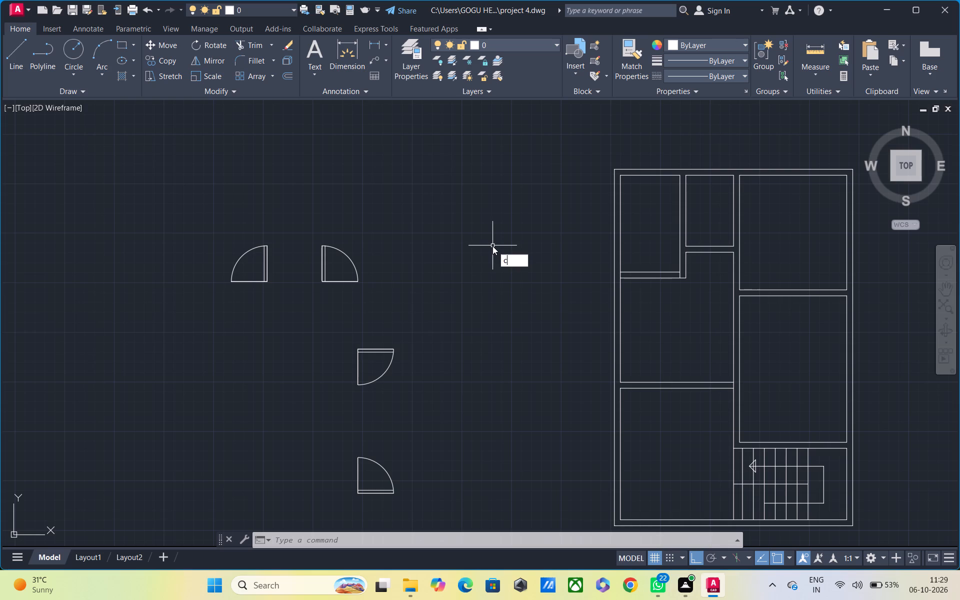
key("space")
left_click(483, 241)
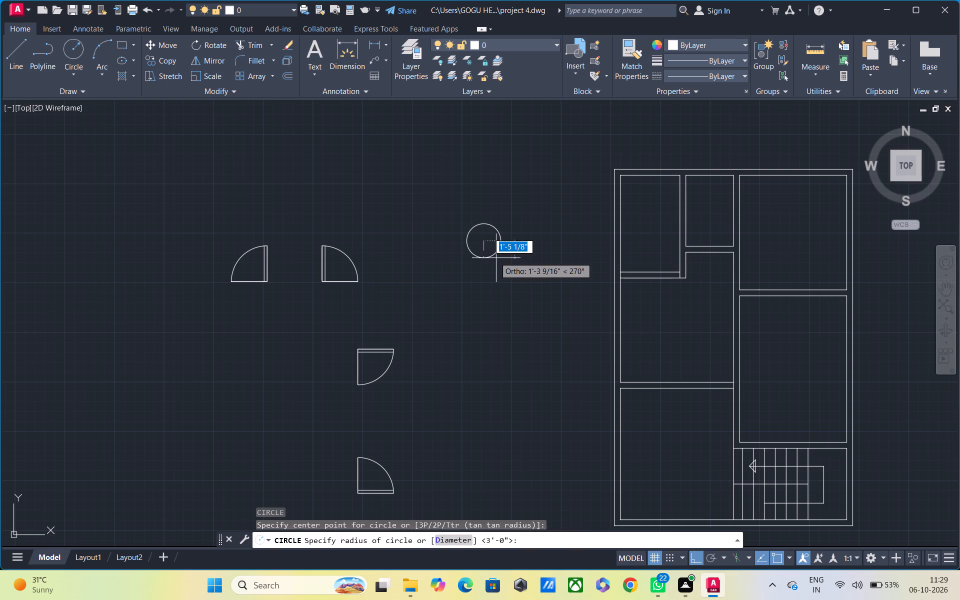
type("2.5'")
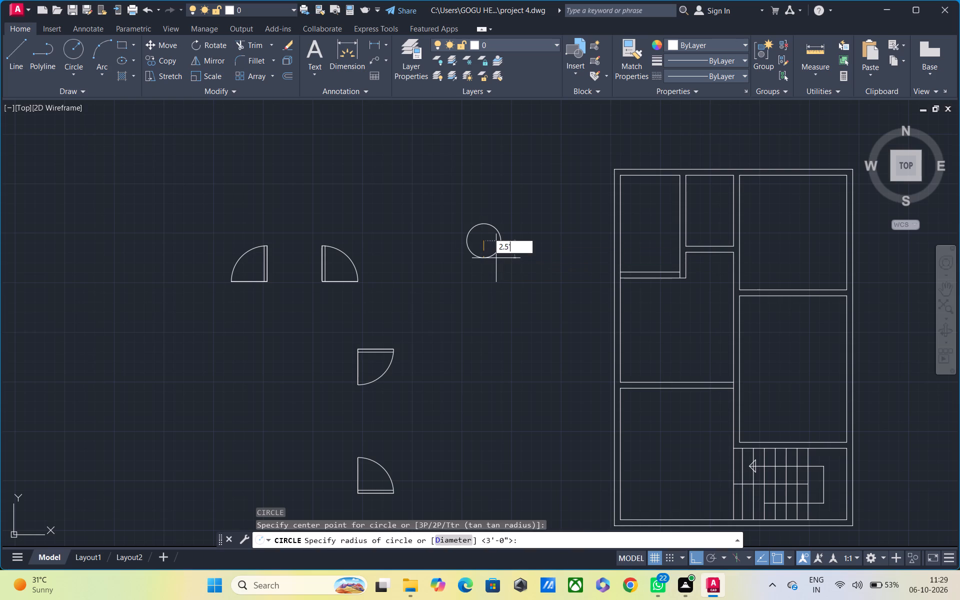
key("Return")
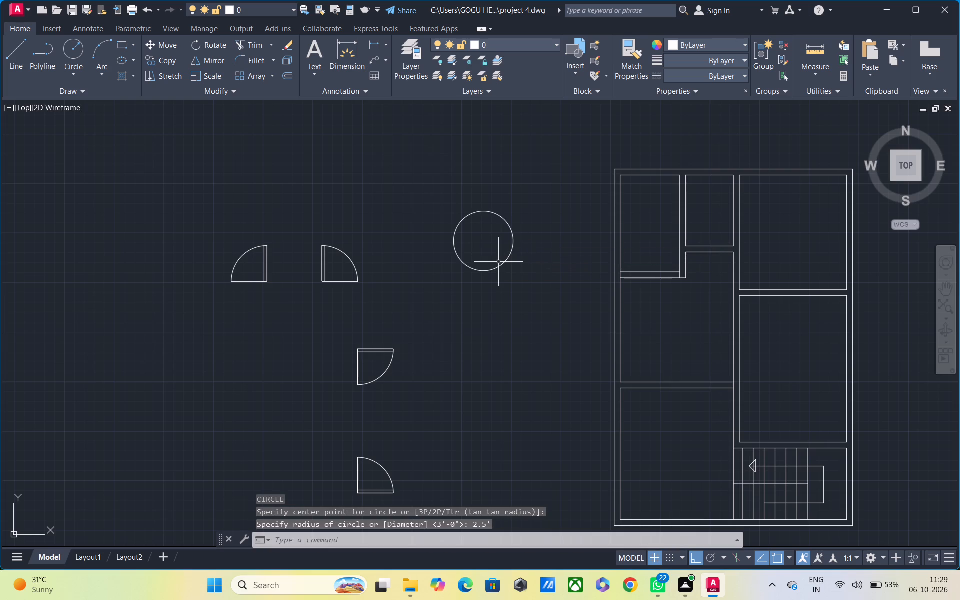
Draw vertical and horizontal lines through the centre of the 2.5' radius circle, spanning its full diameter.
type("l")
key("space")
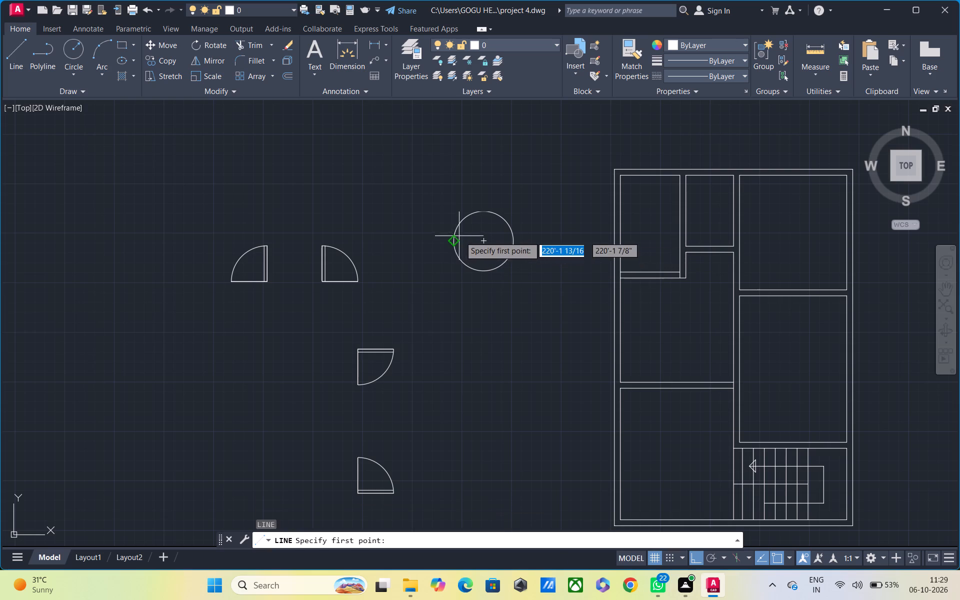
left_click(481, 241)
left_click(483, 209)
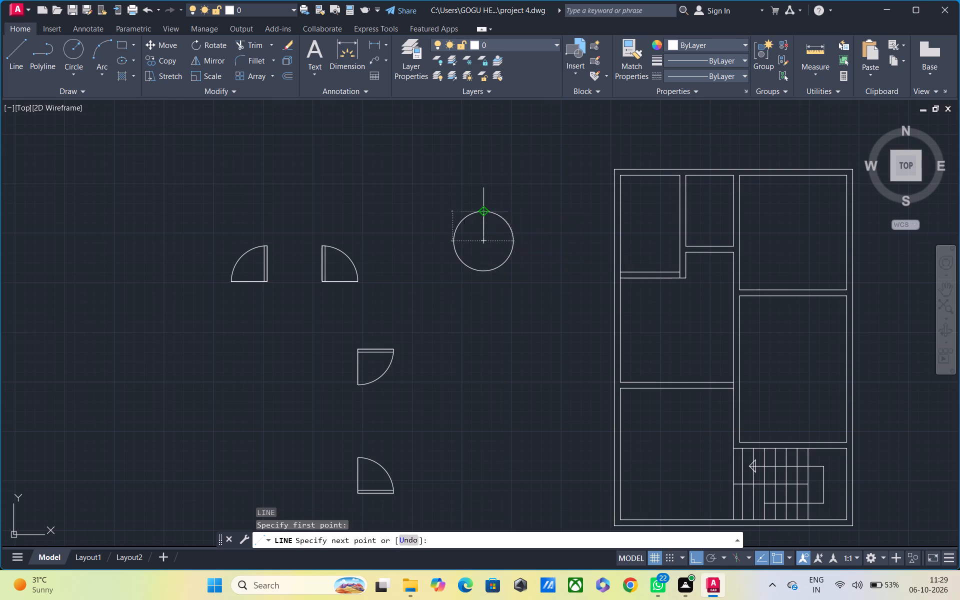
left_click(485, 268)
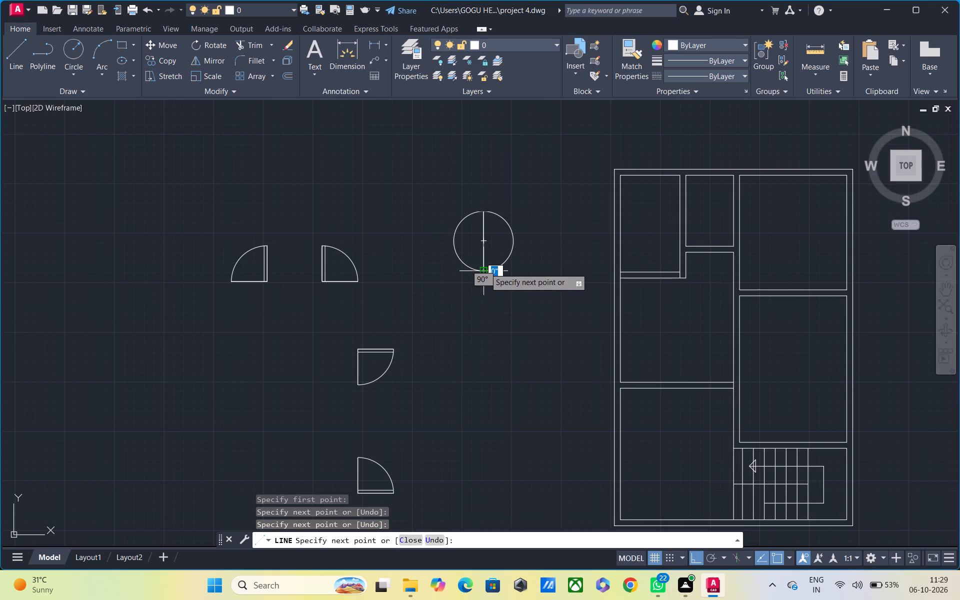
key("Escape")
key("l")
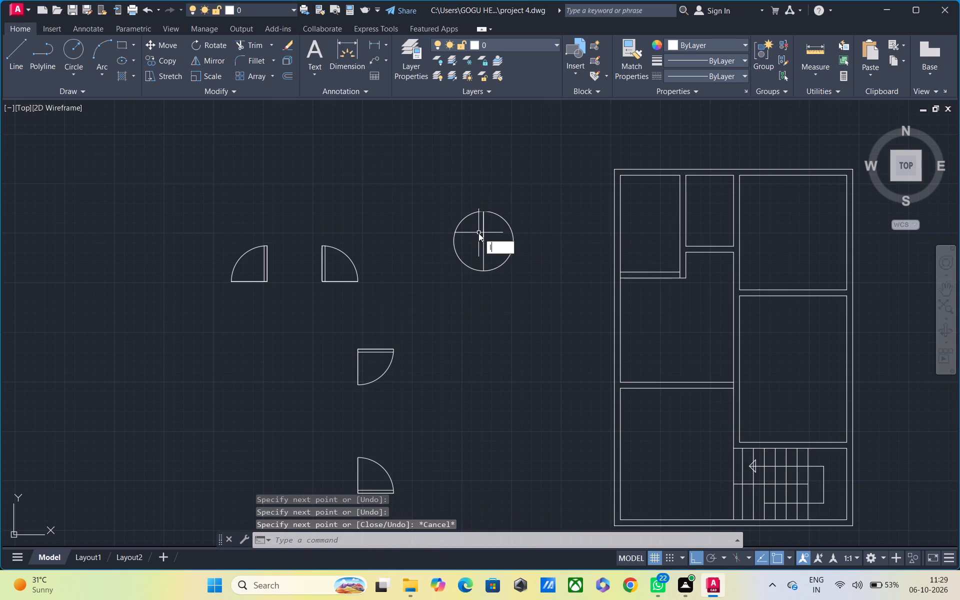
key("space")
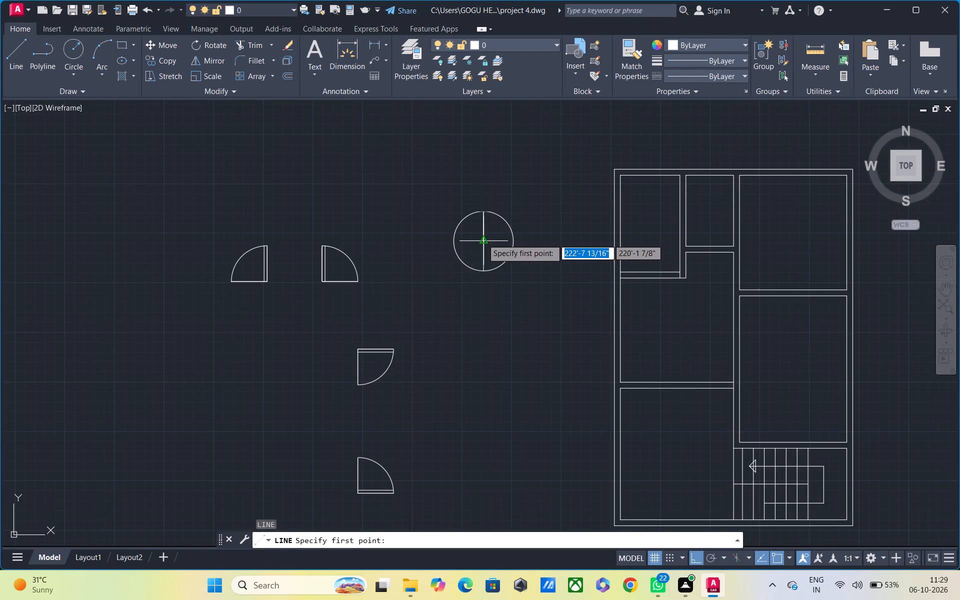
left_click(482, 240)
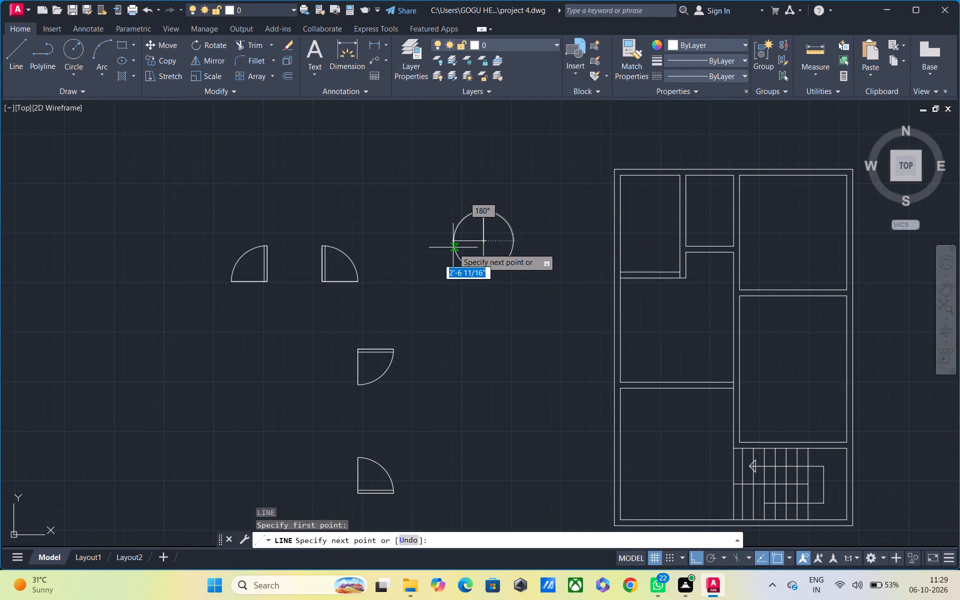
left_click(453, 245)
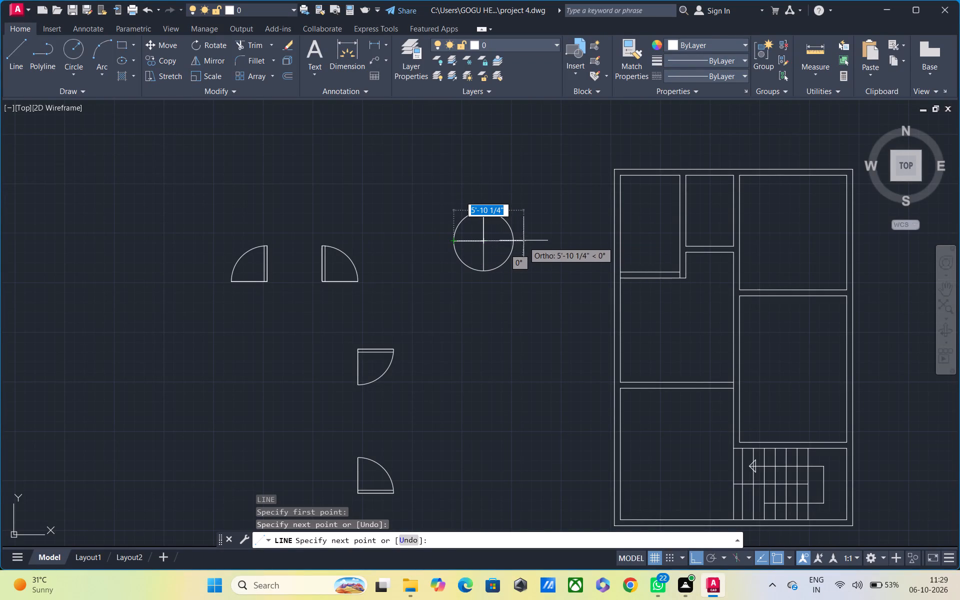
left_click(512, 241)
key("Escape")
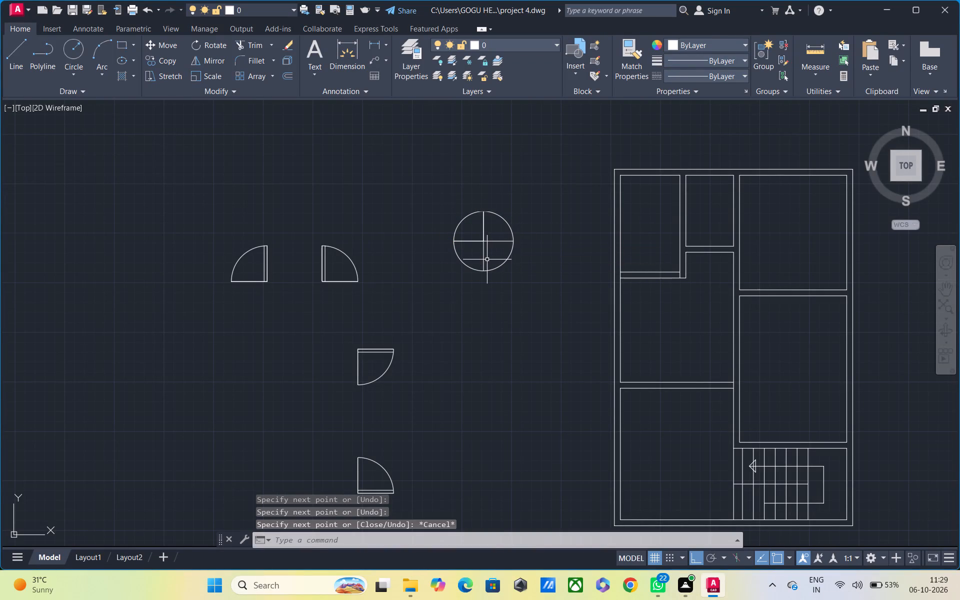
Trim the circle and its cross lines so only the north-west quarter with its two radius lines remains.
key("y")
key("BackSpace")
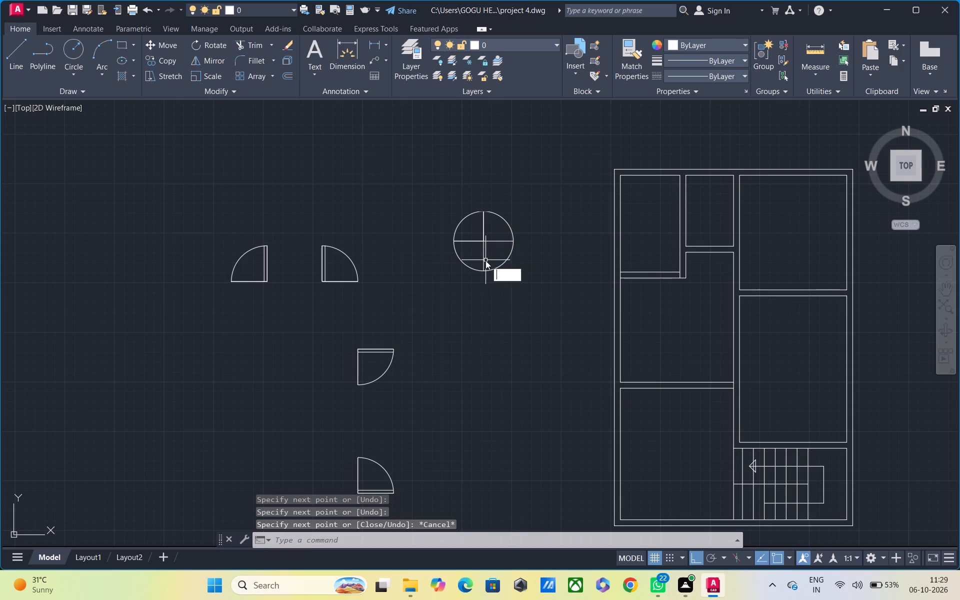
type("tr")
key("space")
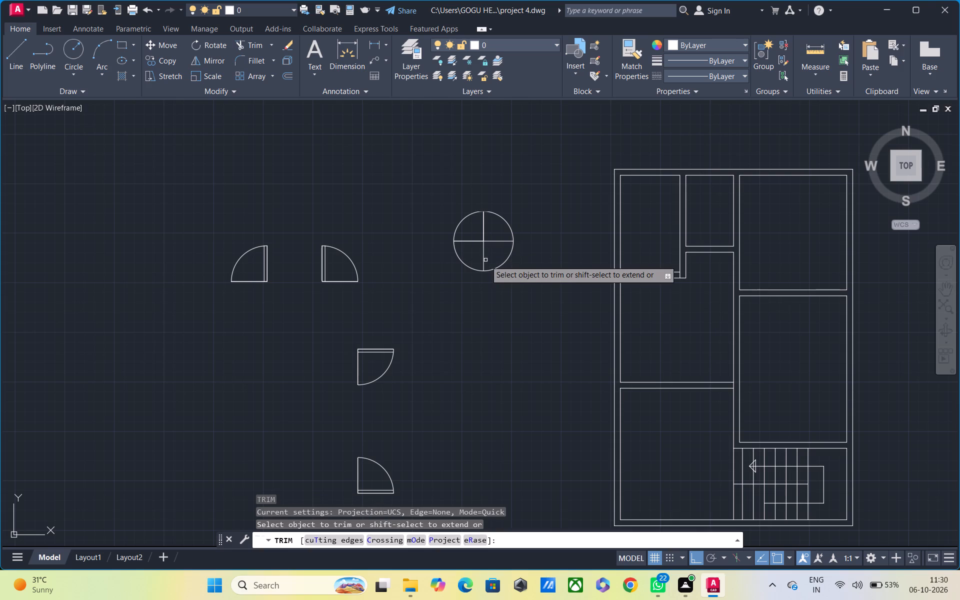
scroll(499, 212, "up", 3)
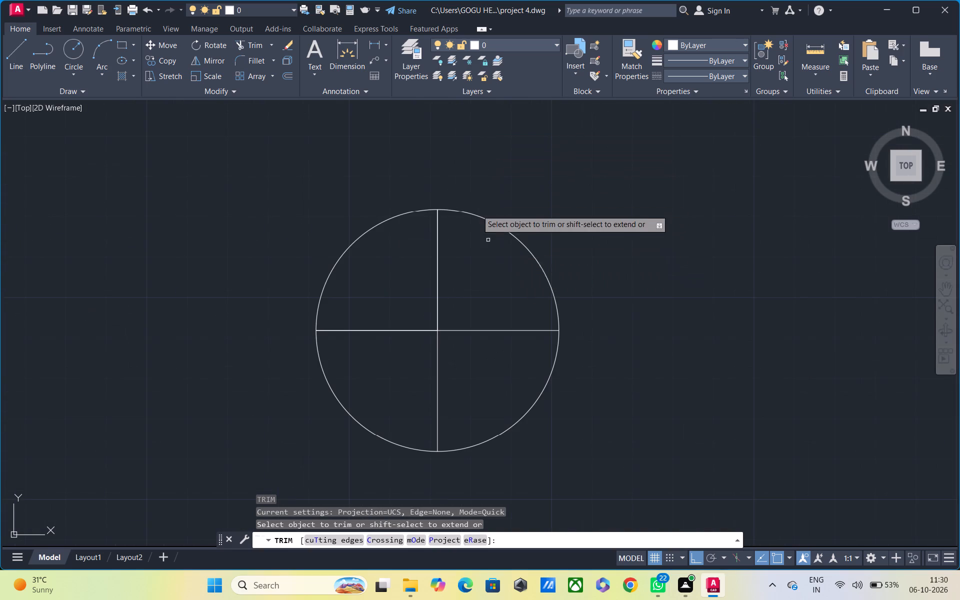
left_click_drag(479, 173, 353, 426)
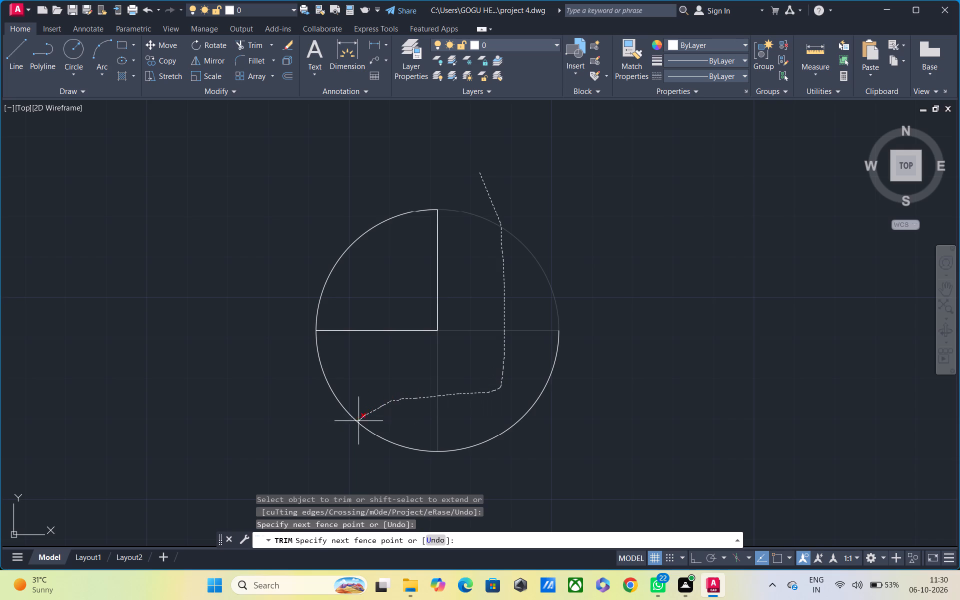
left_click_drag(353, 426, 347, 437)
scroll(409, 415, "down", 1)
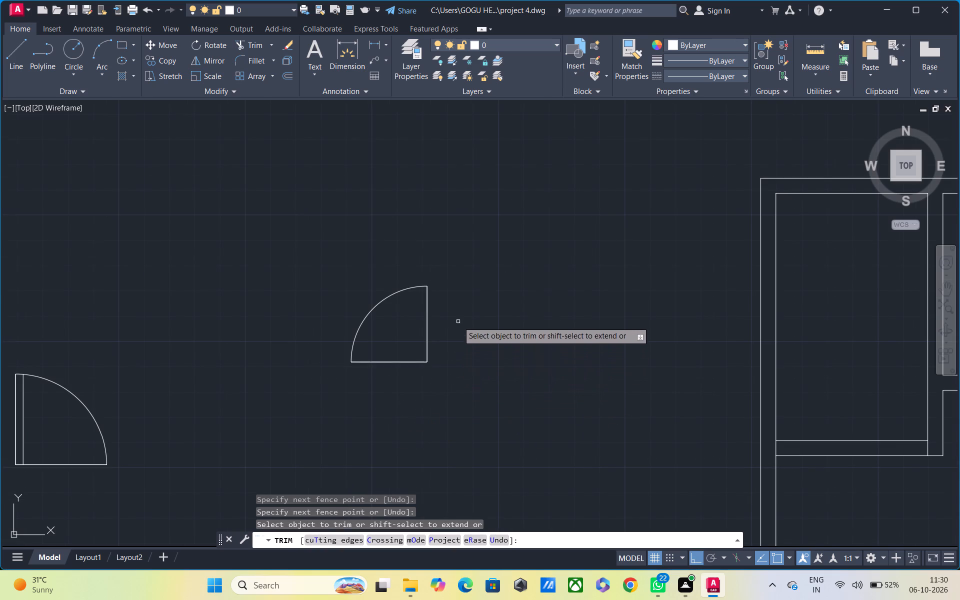
key("Escape")
Offset the quarter circle's vertical line 2.5" inward to form the door leaf.
type("o")
key("space")
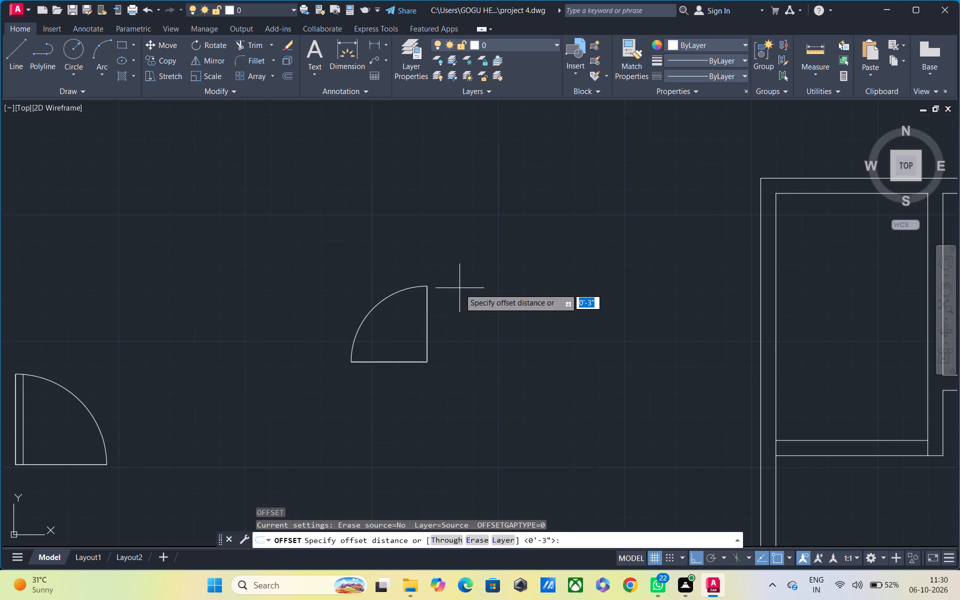
type("2.")
type("5\"")
key("Return")
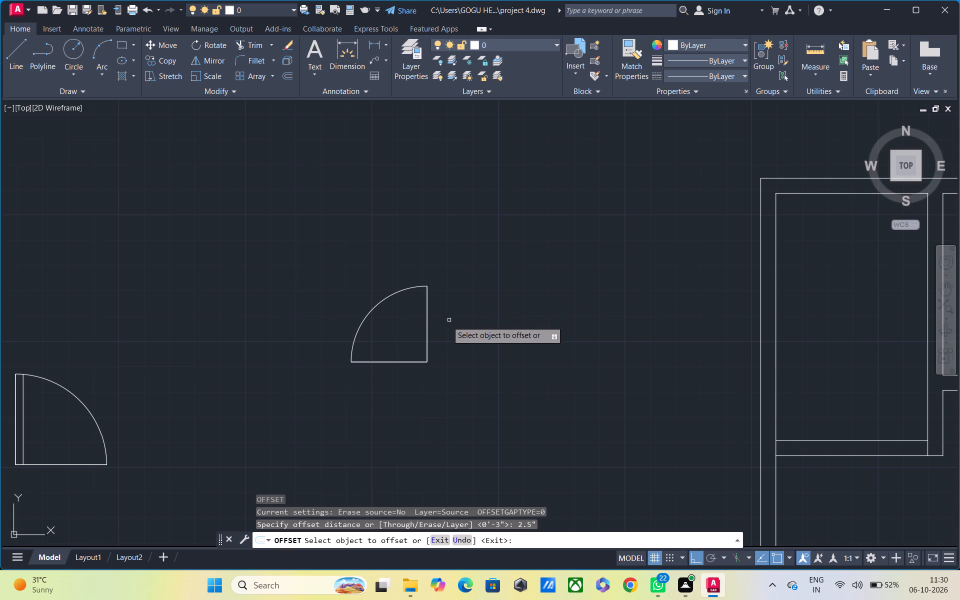
scroll(430, 321, "up", 2)
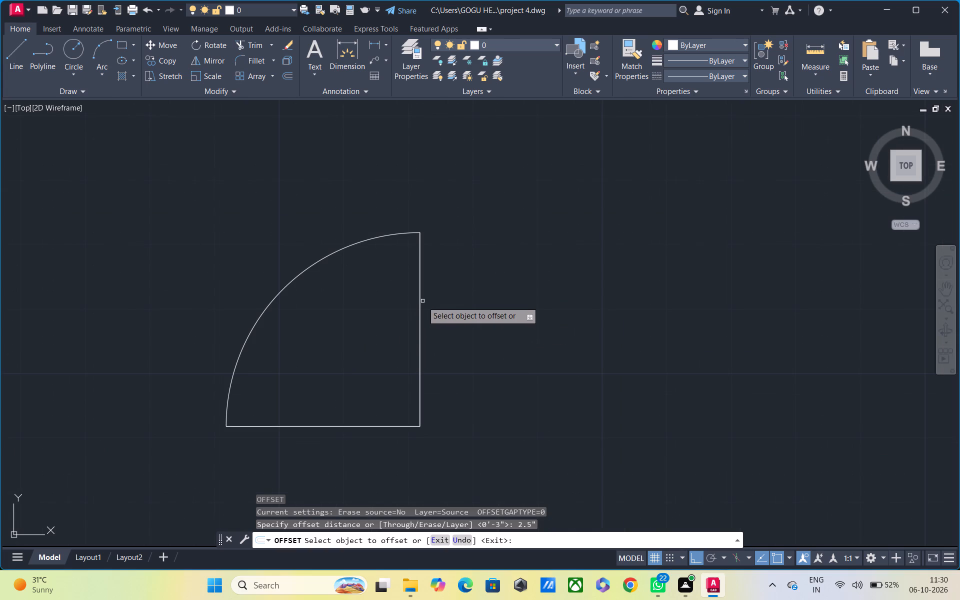
left_click(420, 304)
left_click(401, 320)
scroll(416, 323, "down", 2)
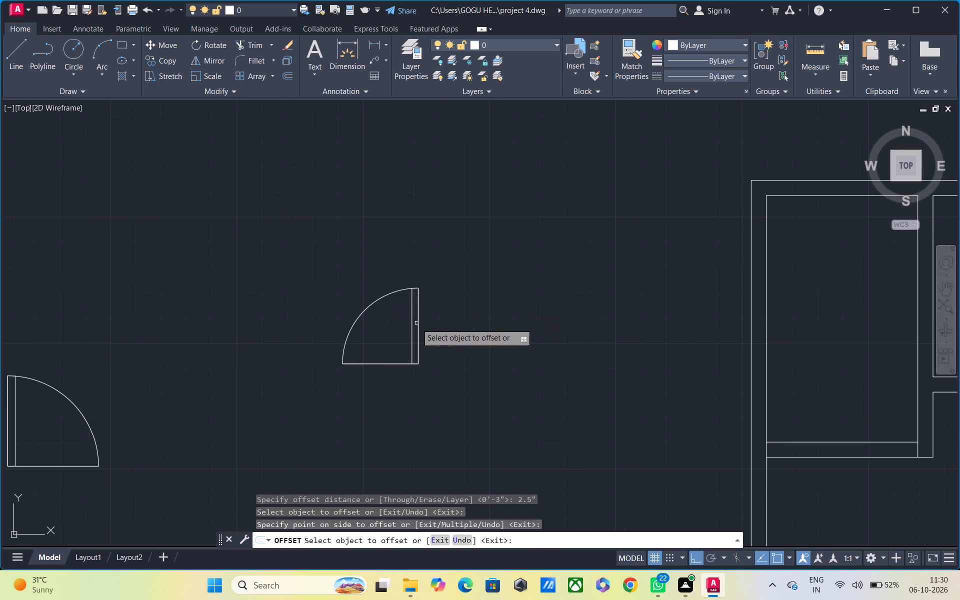
key("Escape")
Mirror the new 2.5' door symbol across a vertical line just east of it, keeping the original.
left_click(309, 267)
left_click(464, 418)
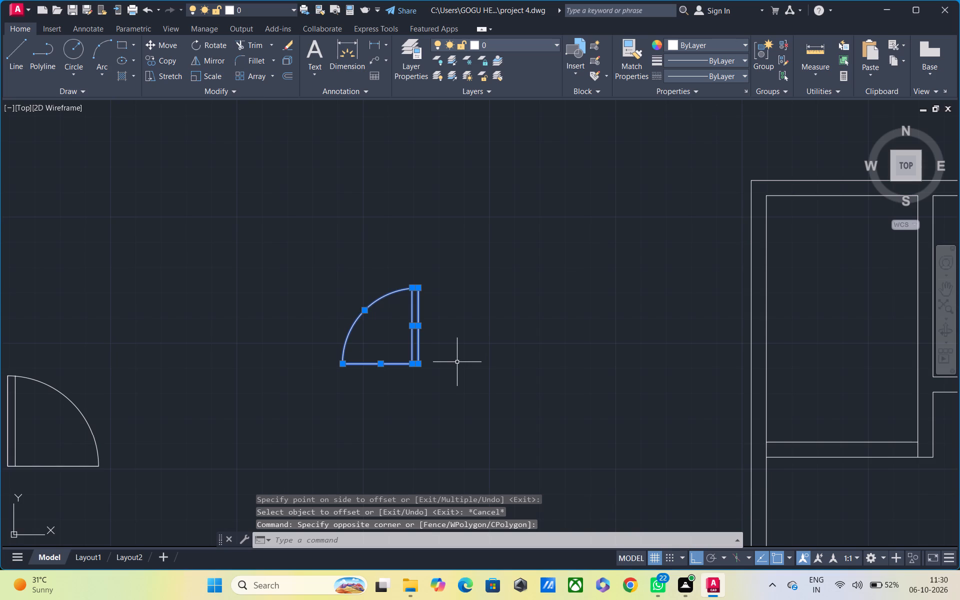
type("mi")
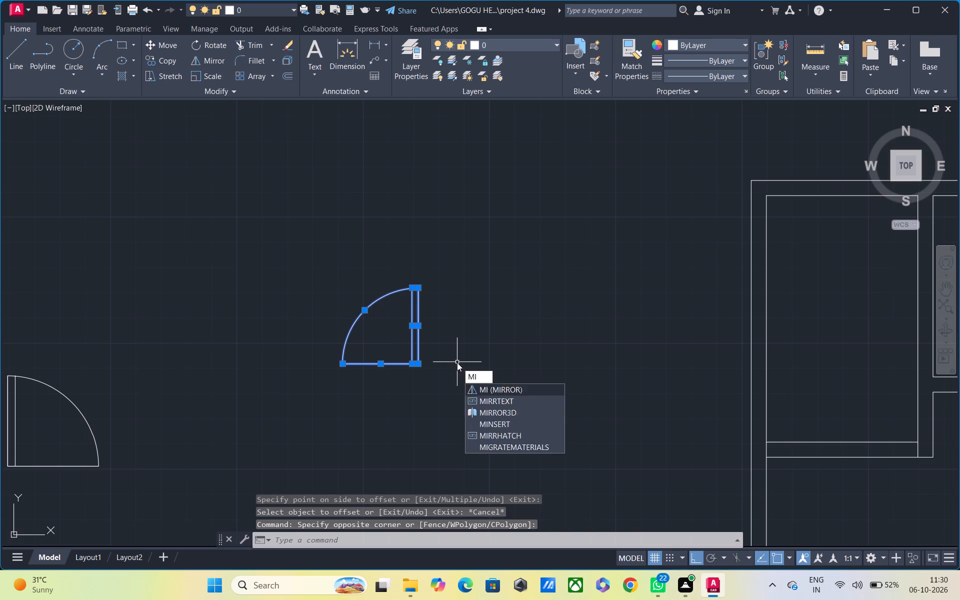
key("space")
left_click(442, 359)
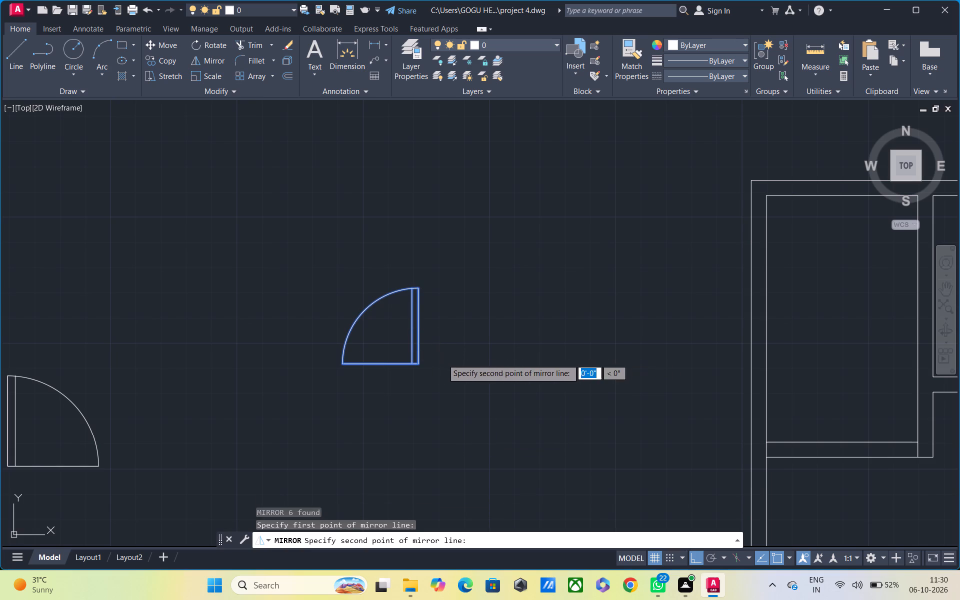
left_click(492, 231)
left_click_drag(519, 276, 492, 231)
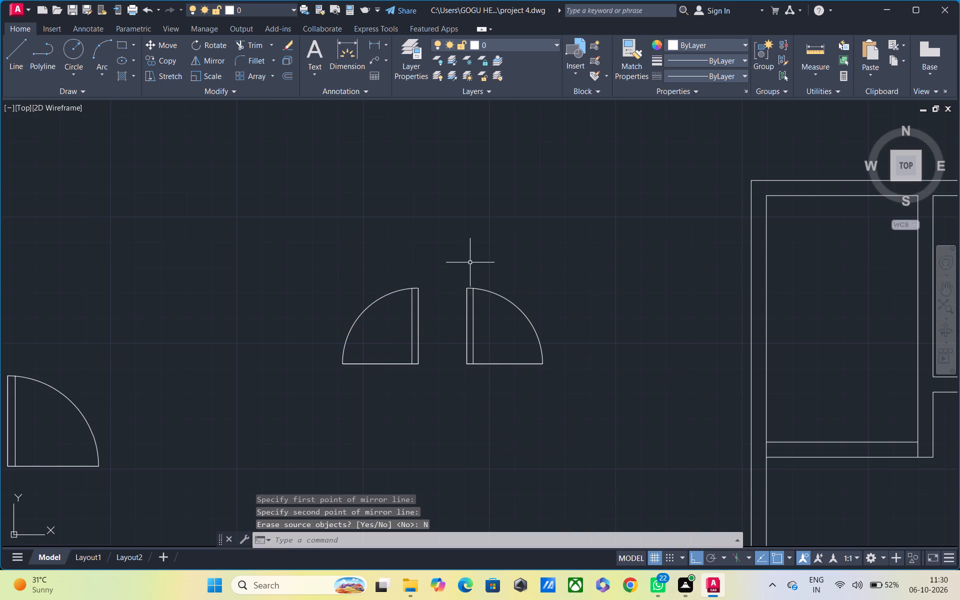
Copy the mirrored 2.5' door symbol straight down into the empty space south of it.
scroll(499, 272, "down", 1)
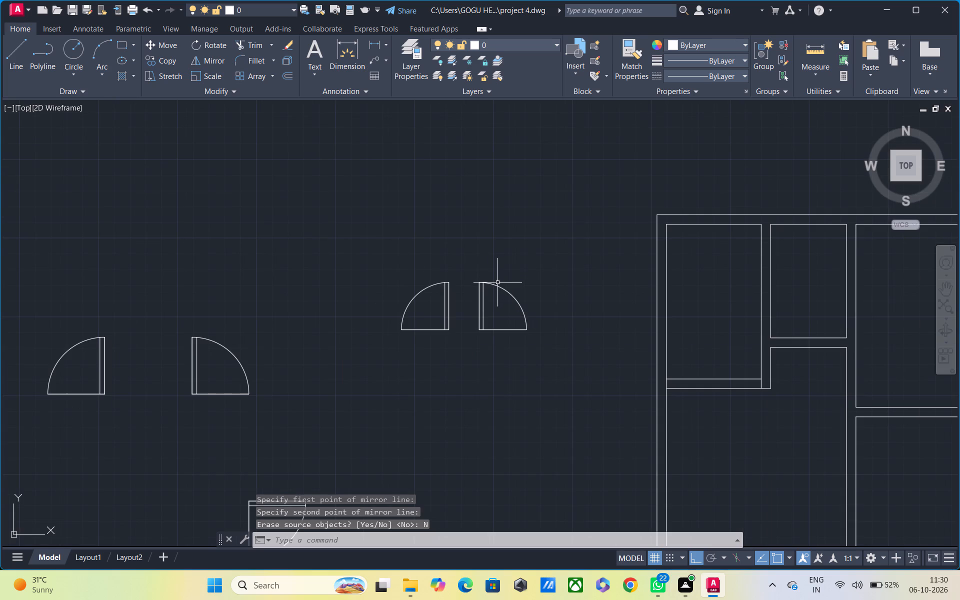
left_click(470, 250)
left_click(596, 355)
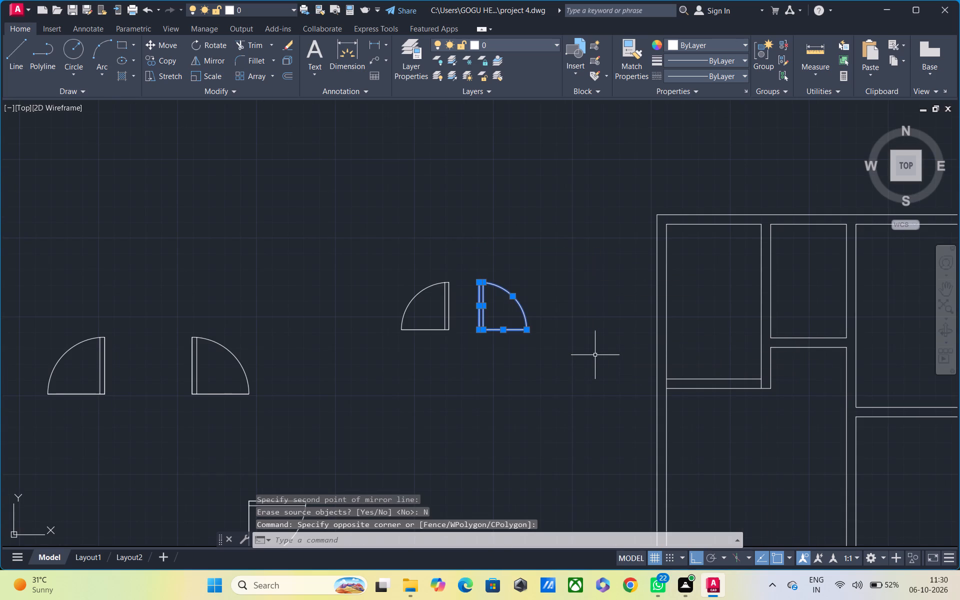
type("co")
key("space")
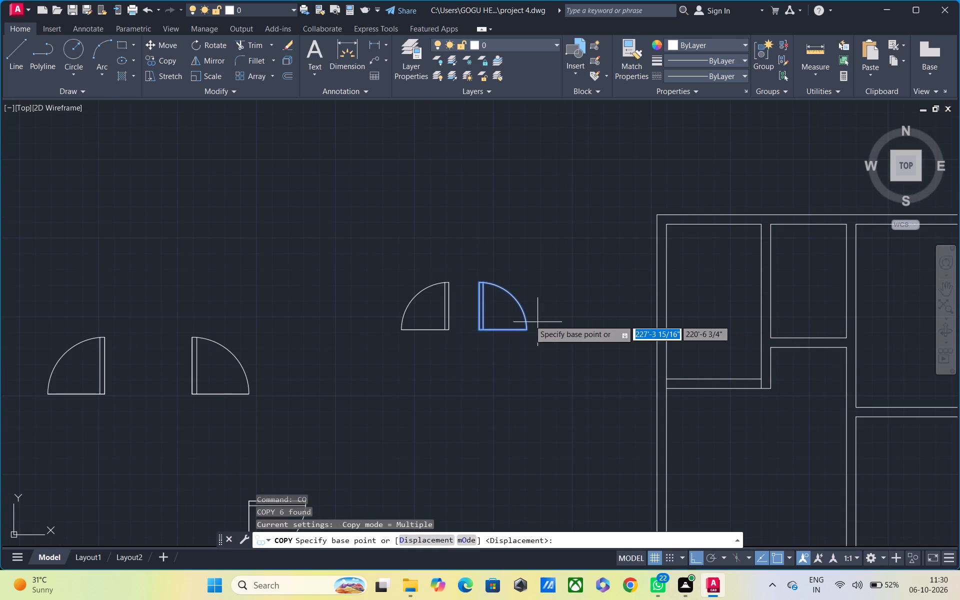
left_click(524, 318)
left_click(522, 449)
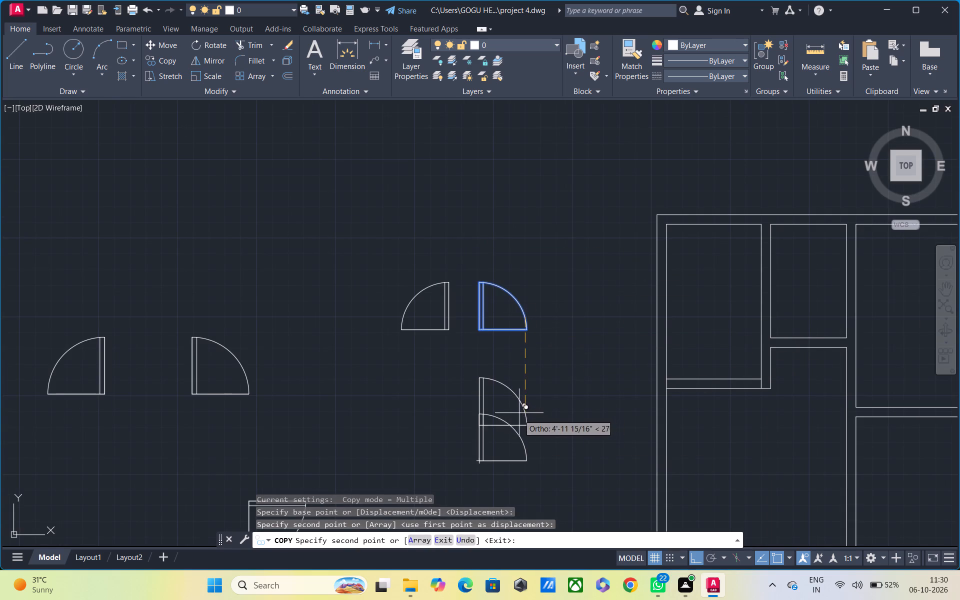
key("Escape")
Rotate the copied 2.5' door symbol 270° about a point inside it.
left_click(449, 380)
left_click(564, 501)
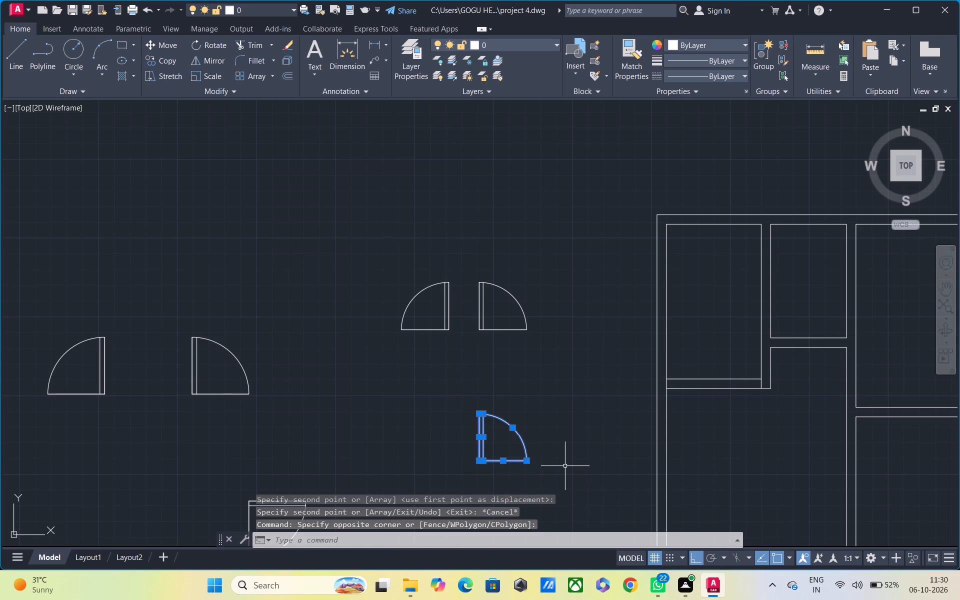
middle_click_drag(565, 466, 565, 319)
key("r")
key("o")
key("space")
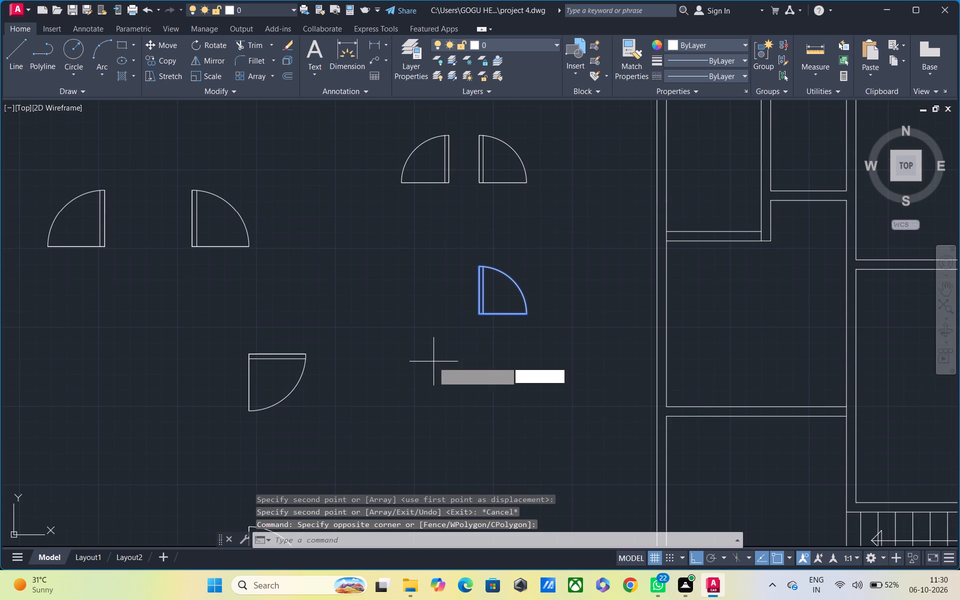
left_click(494, 296)
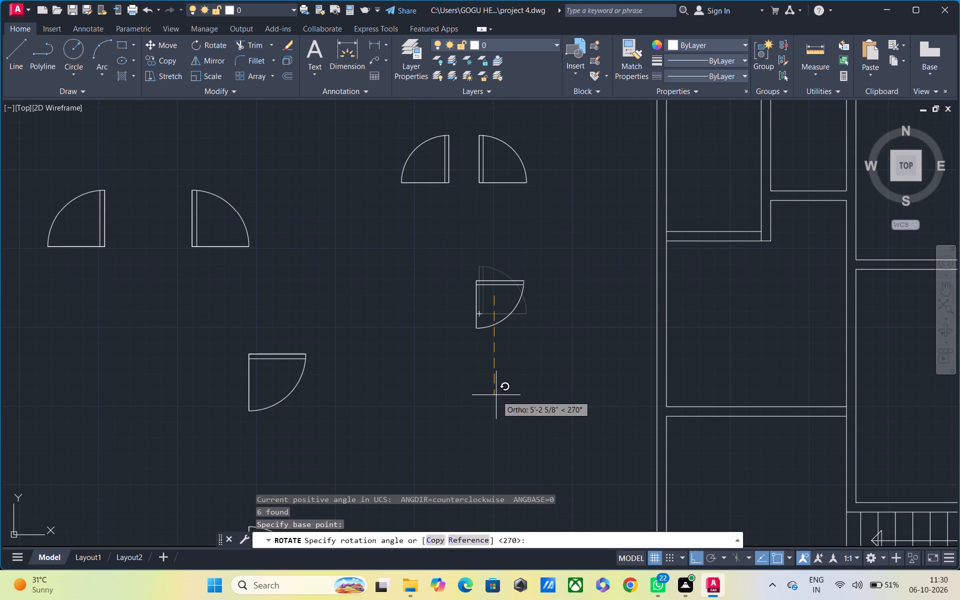
left_click(496, 395)
key("Escape")
Mirror the rotated 2.5' door symbol across a horizontal line just south of it, keeping the original.
left_click_drag(470, 216, 477, 219)
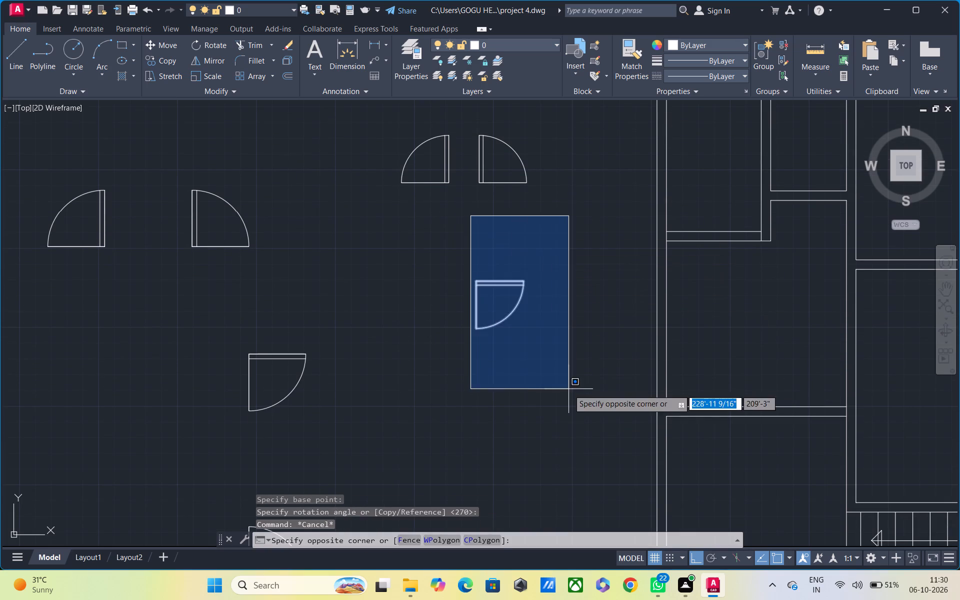
left_click(568, 389)
key("m")
key("i")
key("space")
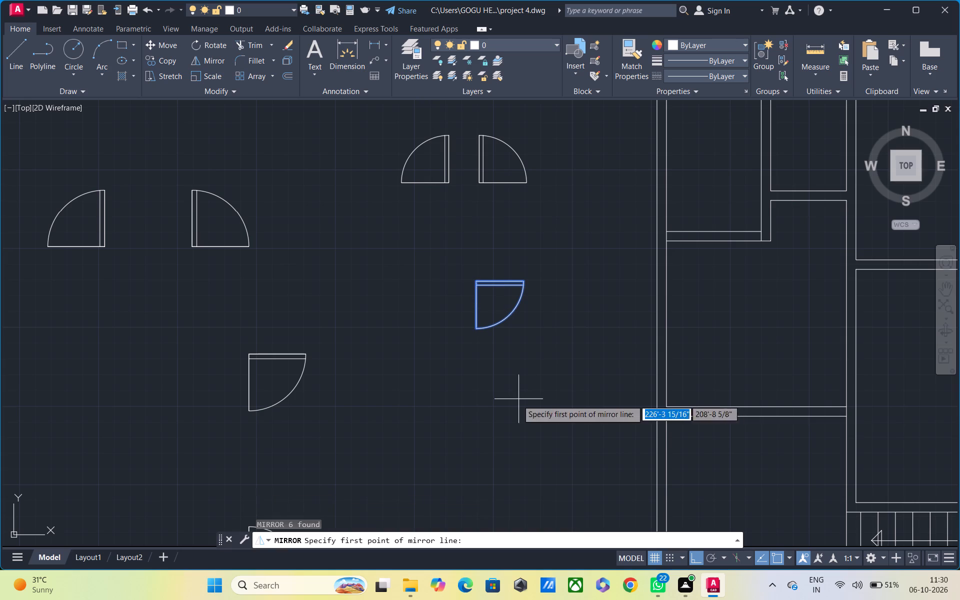
left_click(483, 371)
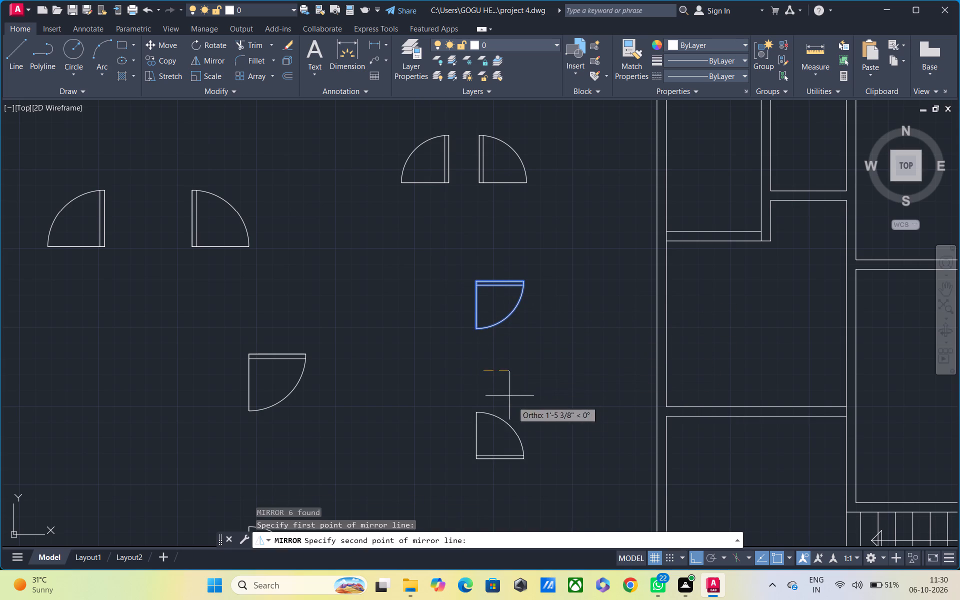
left_click(558, 414)
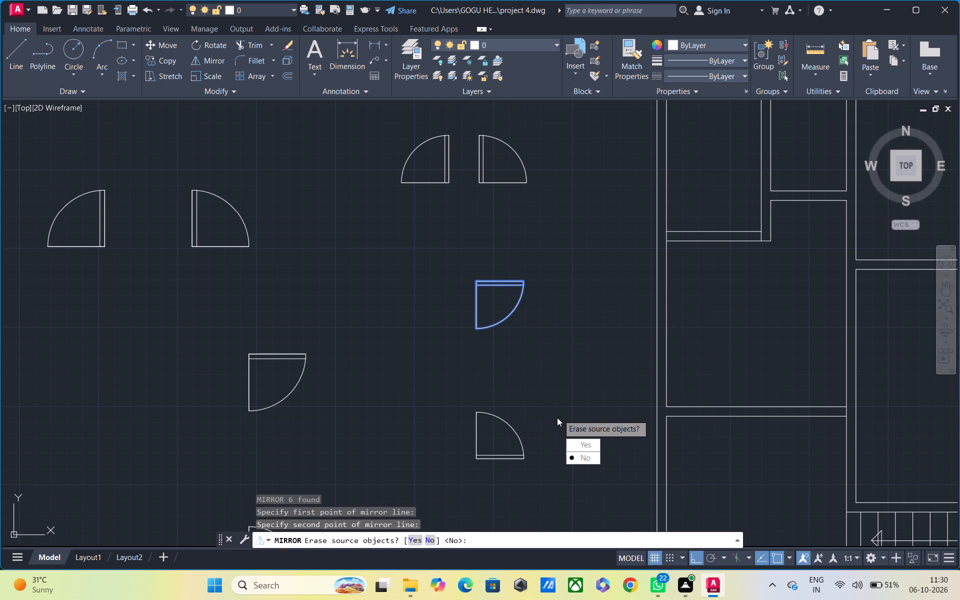
left_click_drag(580, 457, 558, 415)
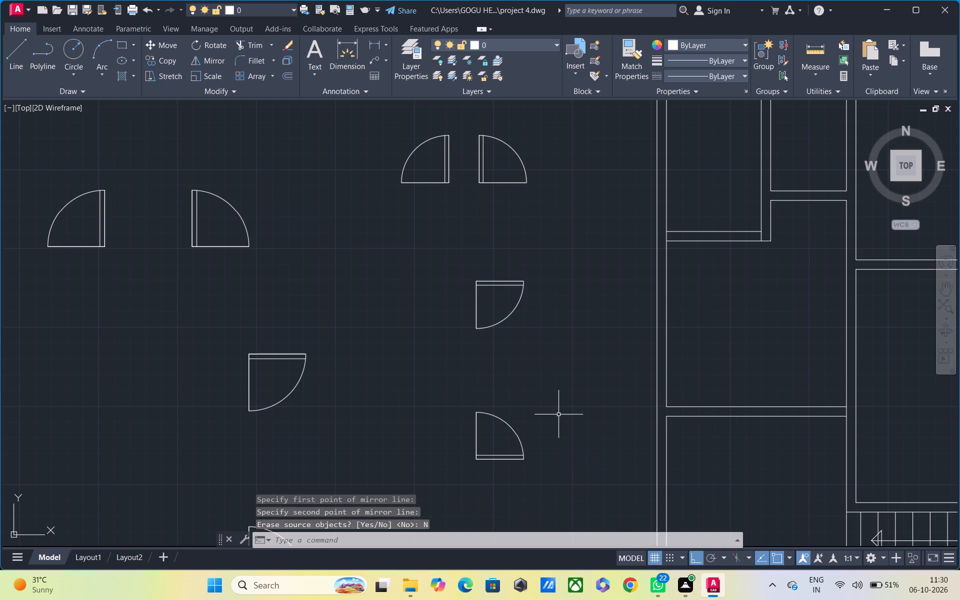
scroll(537, 336, "down", 2)
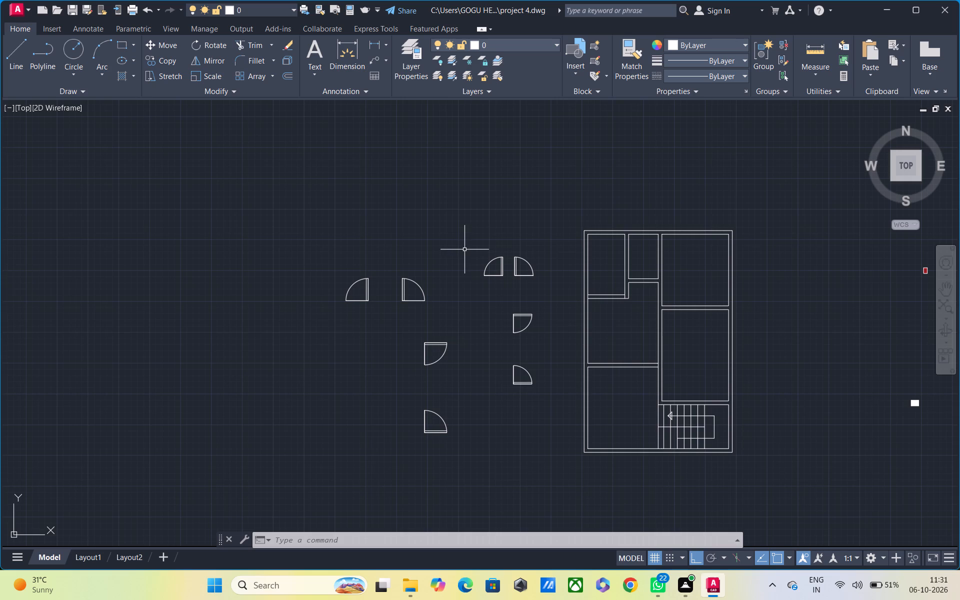
Copy the northwest 2.5' door symbol into the northwest room's south wall, with its hinge corner at the east wall's inner face.
scroll(472, 259, "up", 1)
left_click(495, 241)
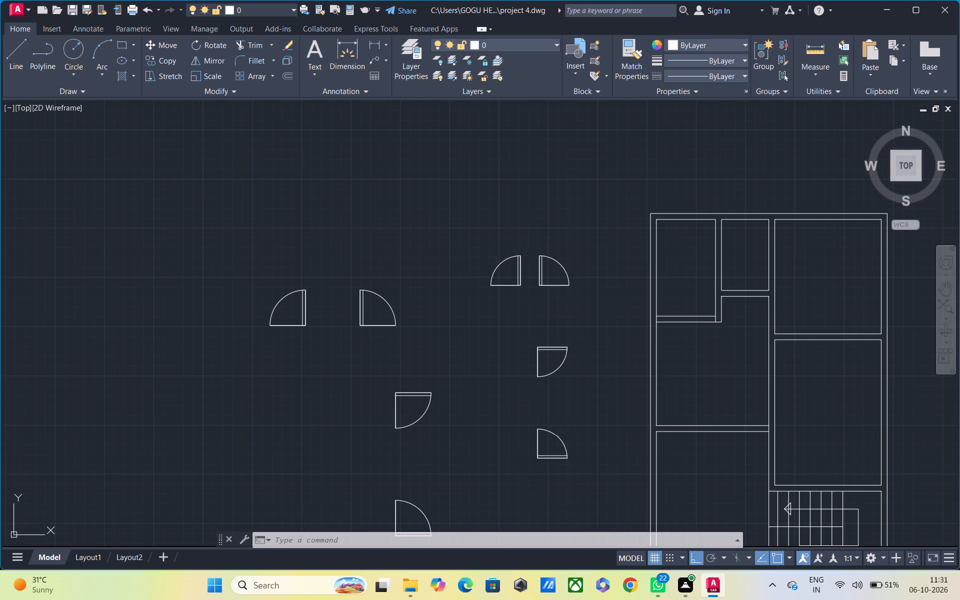
key("Escape")
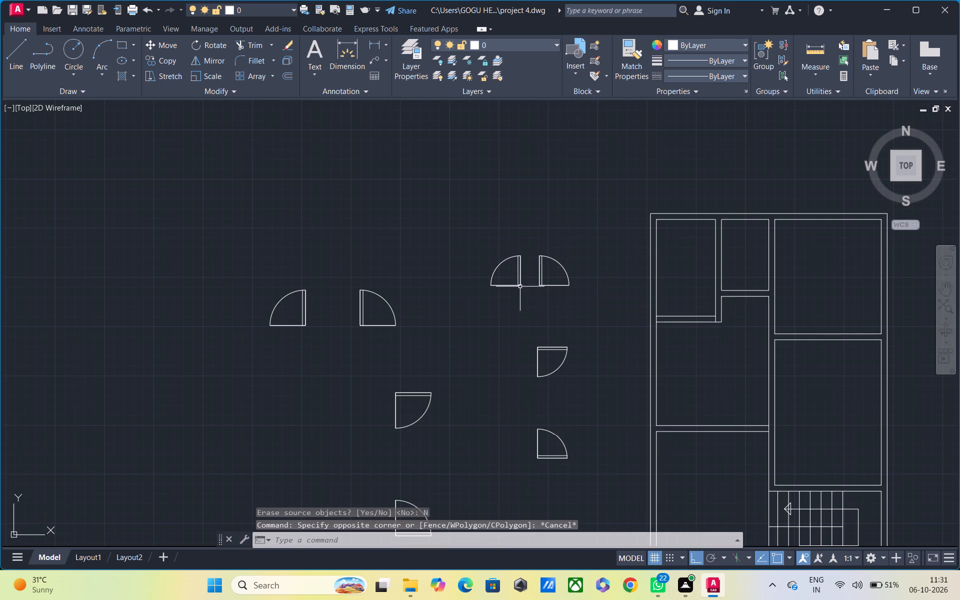
left_click(467, 242)
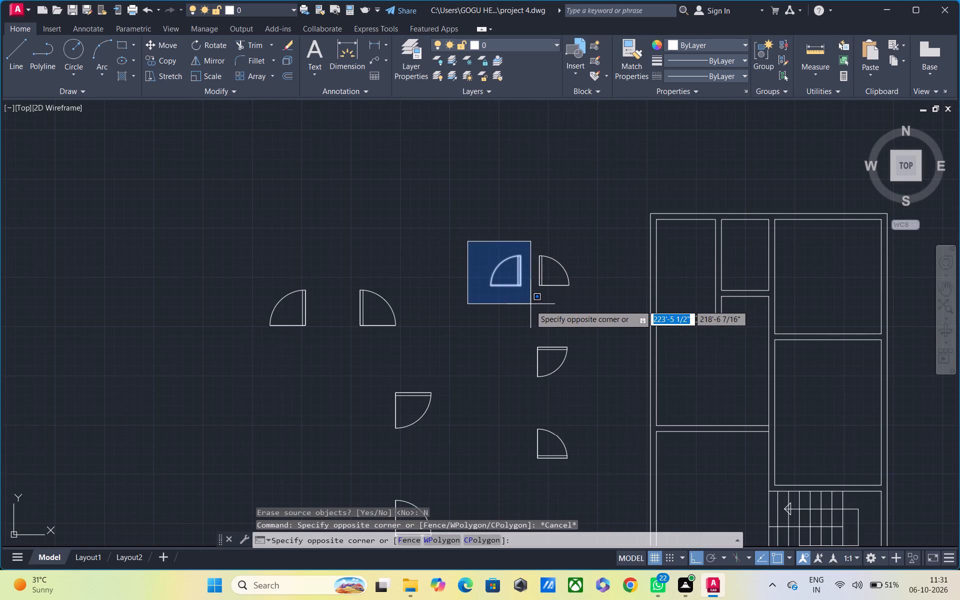
left_click(529, 305)
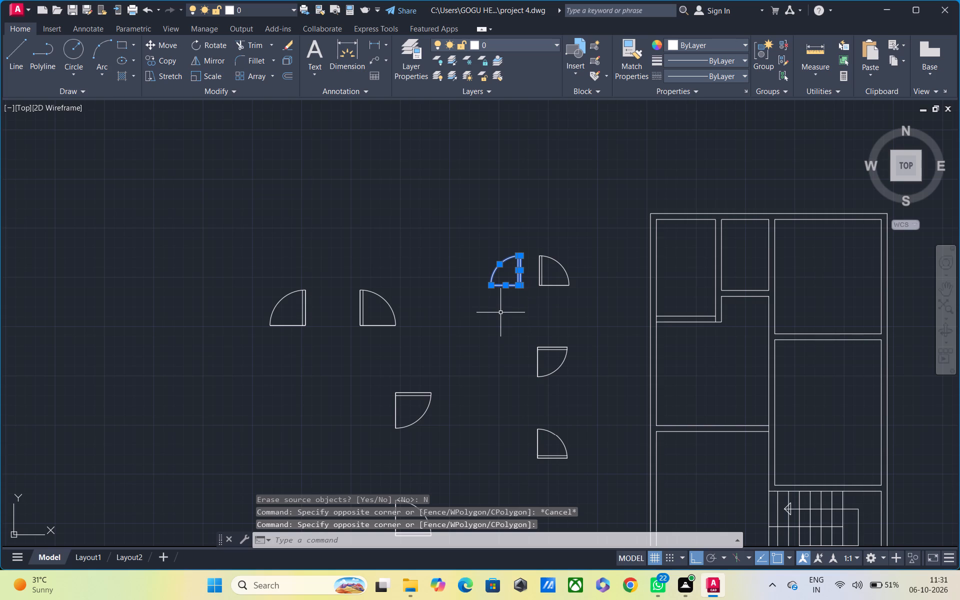
type("co")
key("space")
scroll(517, 287, "up", 2)
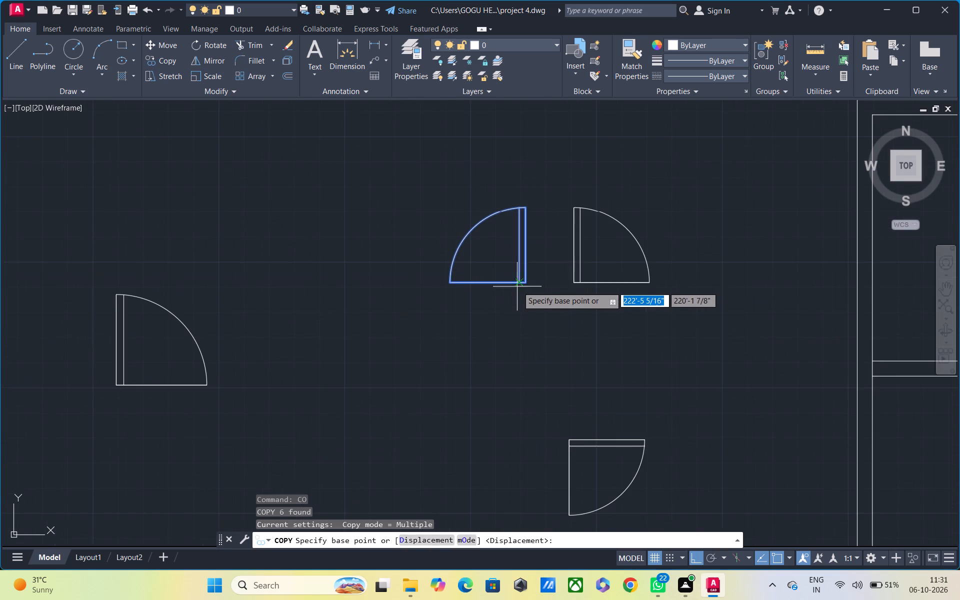
left_click(525, 280)
middle_click_drag(793, 296, 473, 303)
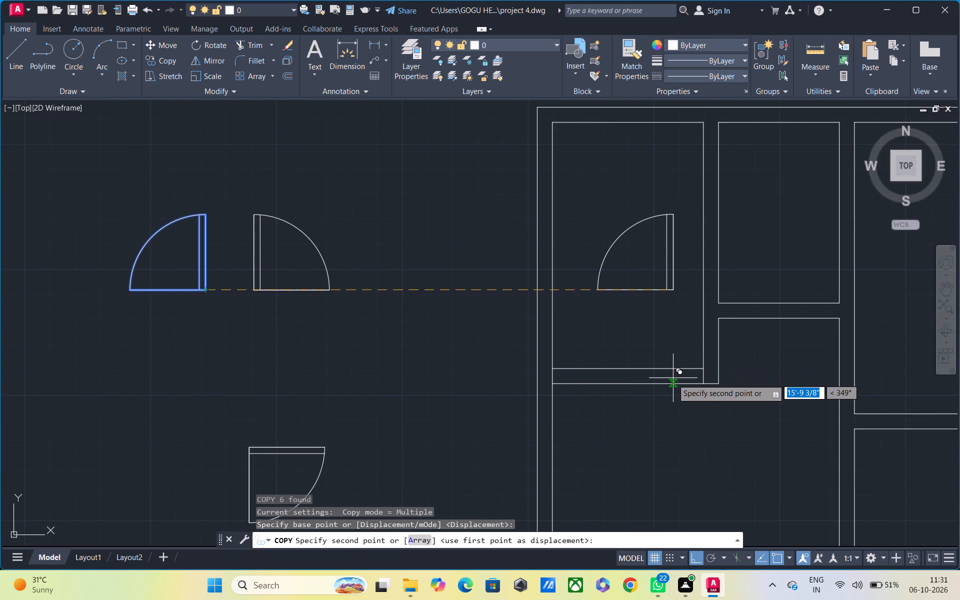
key("F8")
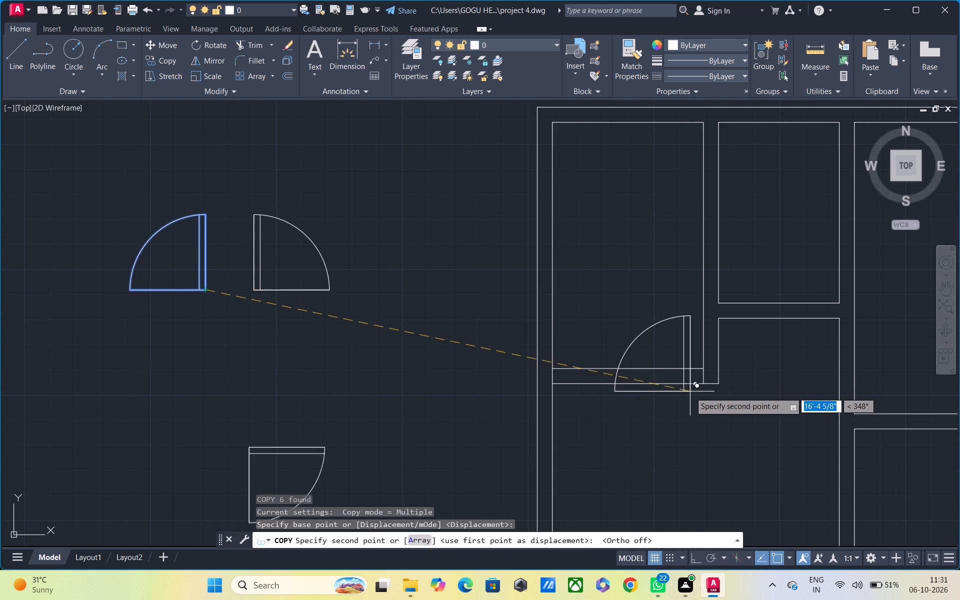
scroll(695, 388, "up", 2)
left_click(720, 377)
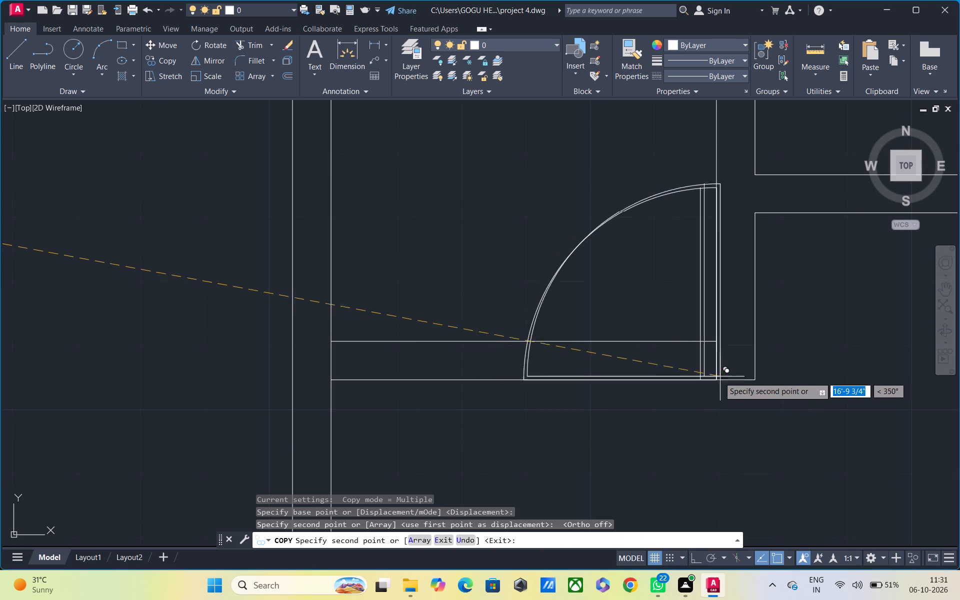
key("Escape")
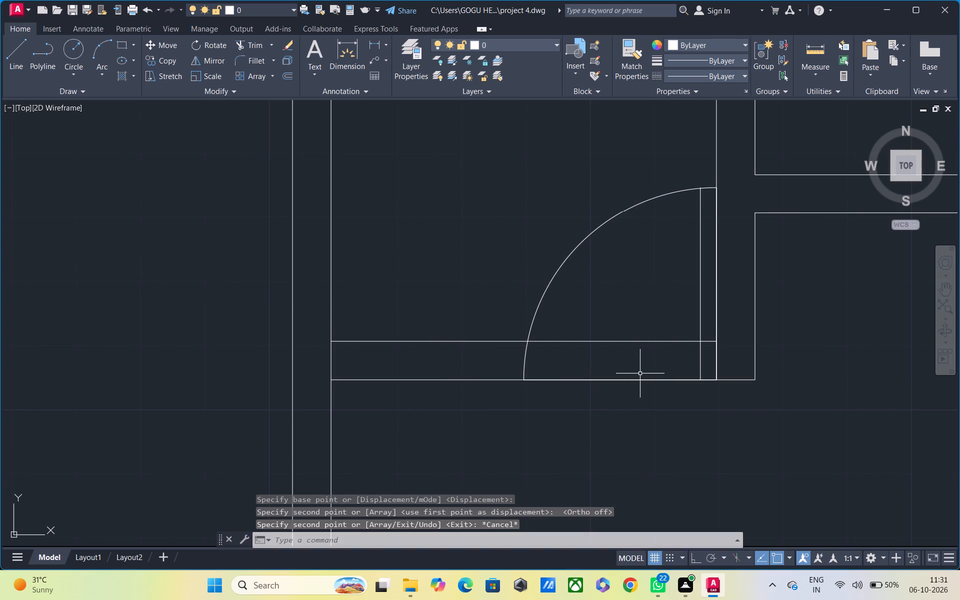
Trim the placed door's hinge edge within the wall thickness and the arc's end beyond the leaf's inner line.
key("t")
key("r")
key("space")
key("space")
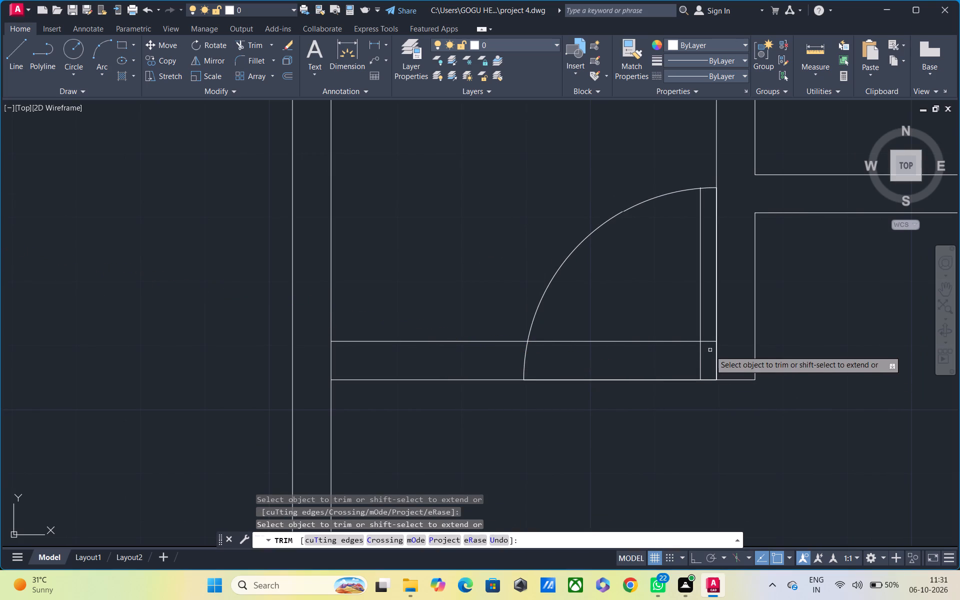
scroll(710, 350, "up", 2)
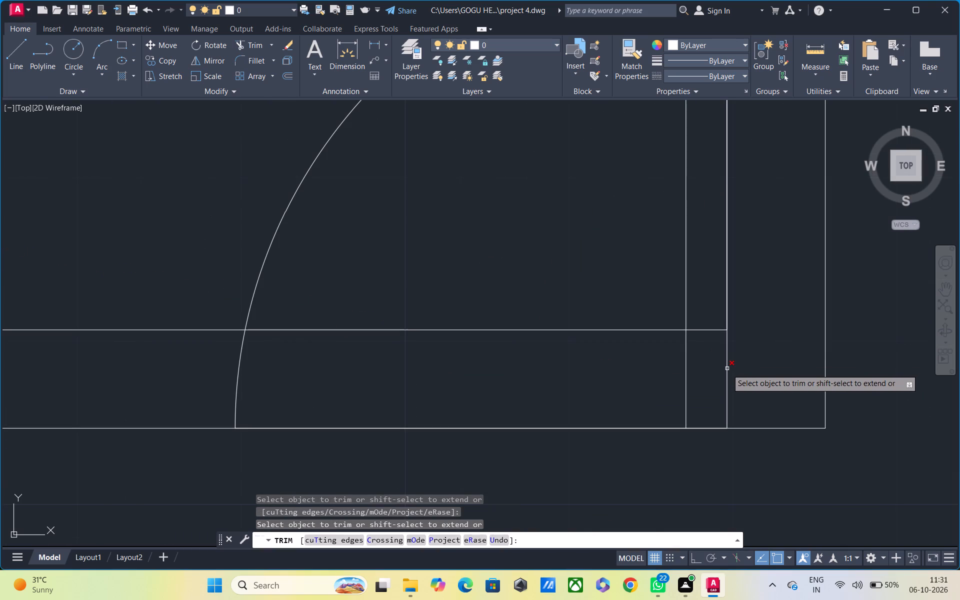
left_click(727, 369)
left_click(726, 373)
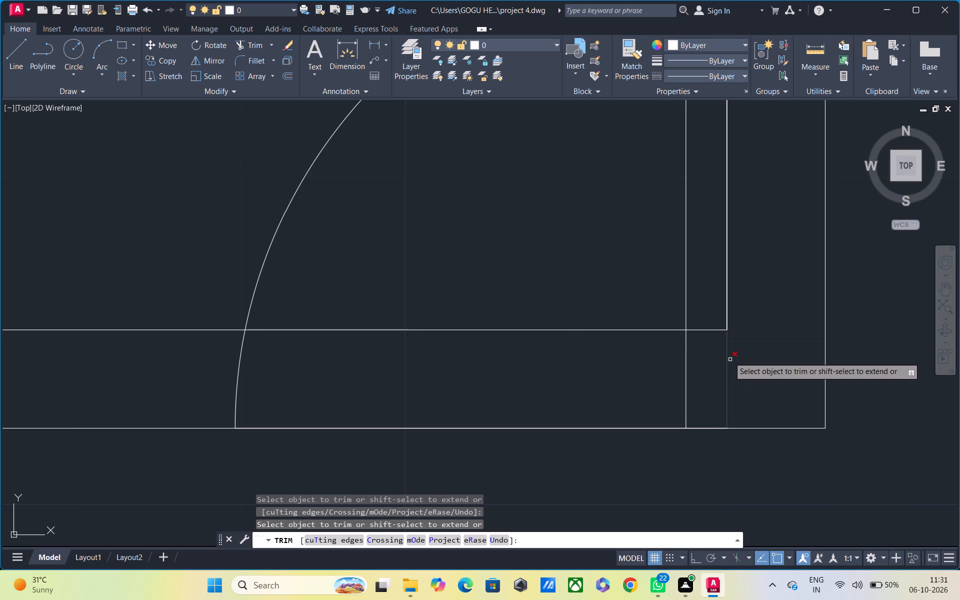
left_click(726, 357)
scroll(717, 347, "down", 2)
middle_click_drag(712, 356, 701, 404)
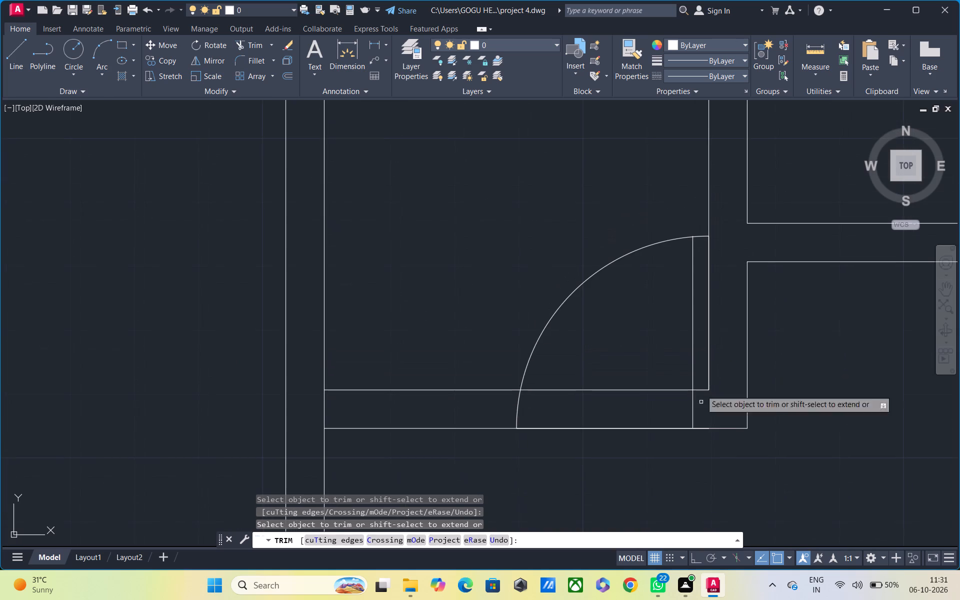
left_click(700, 238)
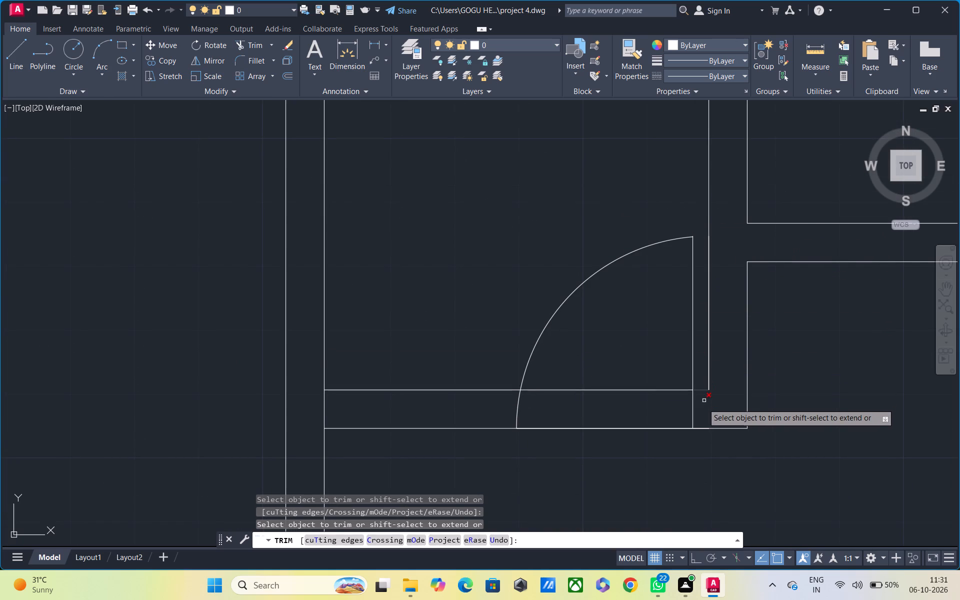
scroll(702, 409, "down", 1)
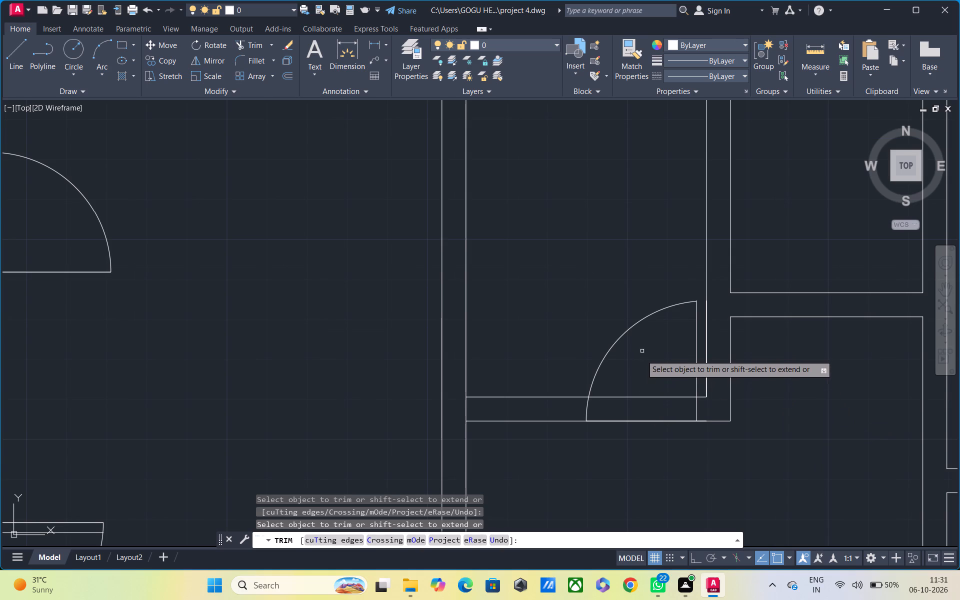
Trim both south wall lines across the door opening and the stub of the leaf line above the arc.
left_click_drag(646, 373, 623, 471)
scroll(633, 434, "down", 2)
middle_click_drag(631, 441, 624, 462)
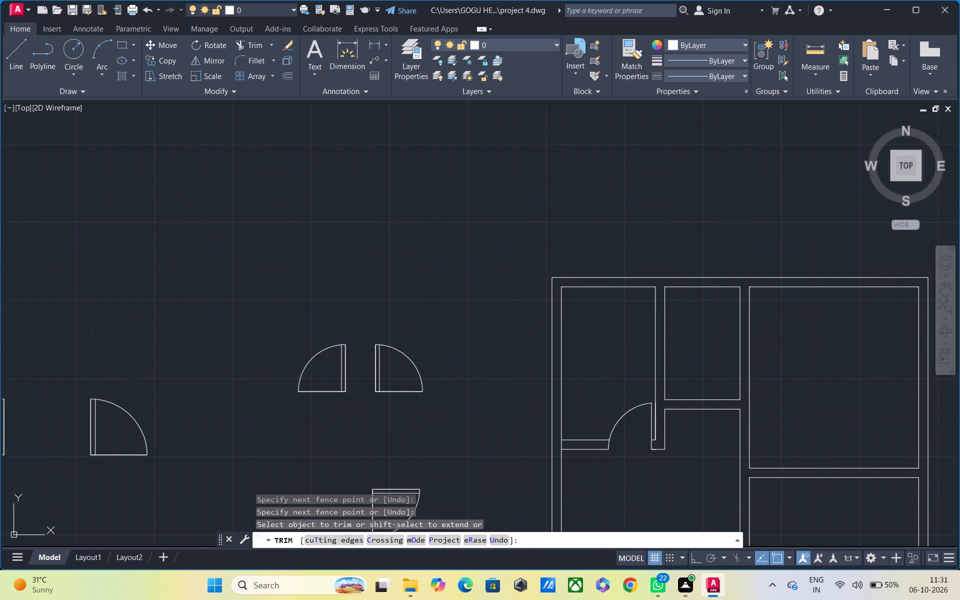
scroll(639, 410, "up", 3)
scroll(692, 384, "up", 7)
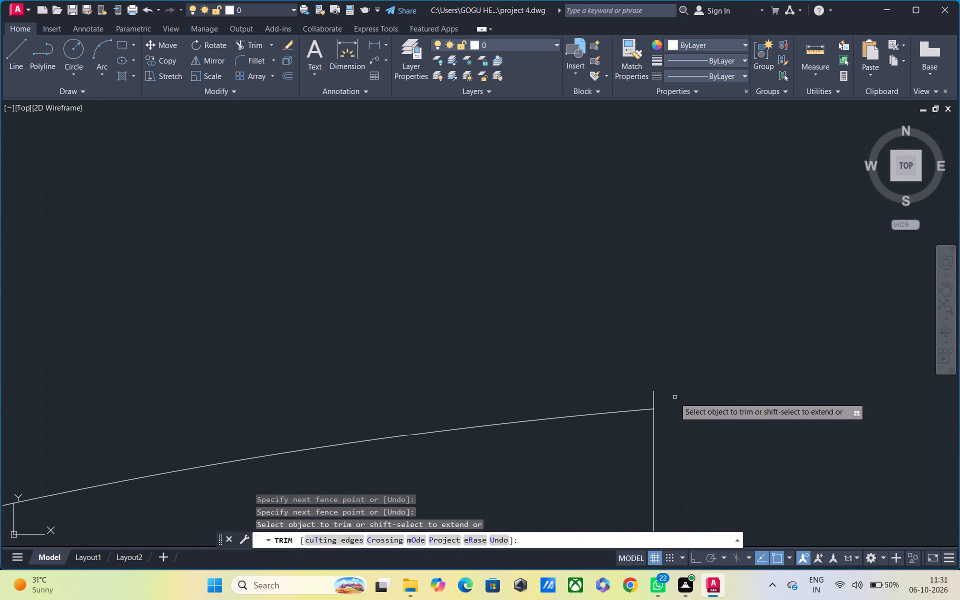
left_click_drag(673, 397, 600, 397)
Examine the northwest room's door opening, the rest of the plan and the spare door symbols beside it.
scroll(625, 387, "down", 3)
middle_click_drag(651, 450, 648, 332)
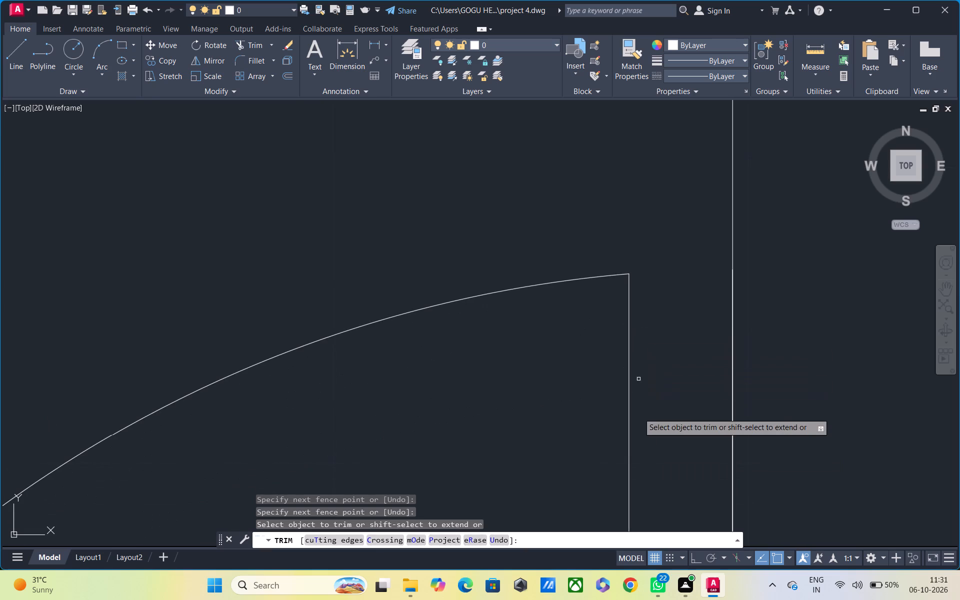
scroll(638, 416, "up", 1)
scroll(638, 417, "down", 1)
middle_click_drag(638, 407, 639, 244)
scroll(642, 268, "down", 3)
middle_click_drag(677, 396, 677, 392)
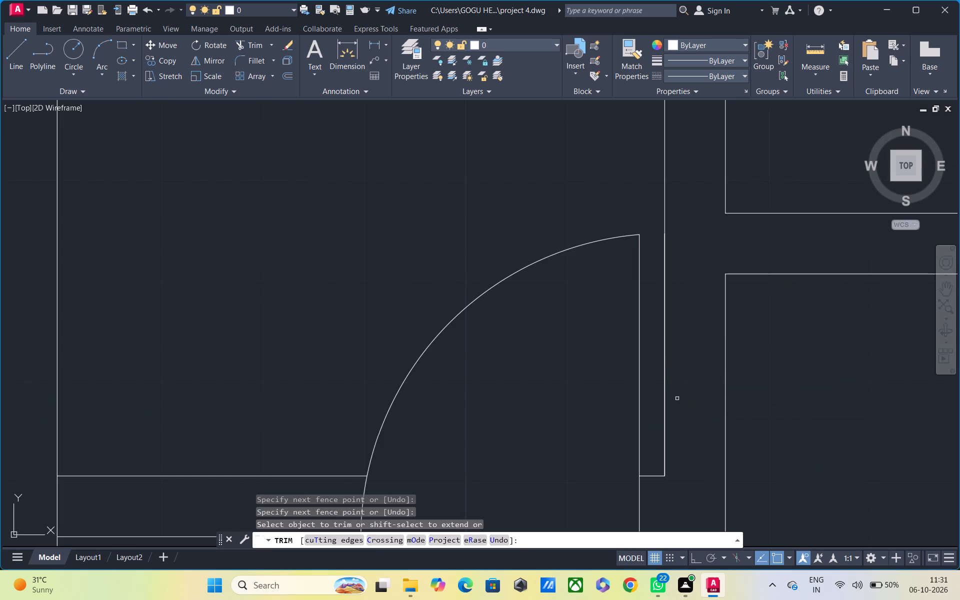
middle_click_drag(677, 392, 673, 289)
scroll(671, 337, "down", 2)
middle_click_drag(677, 398, 502, 346)
scroll(529, 342, "down", 2)
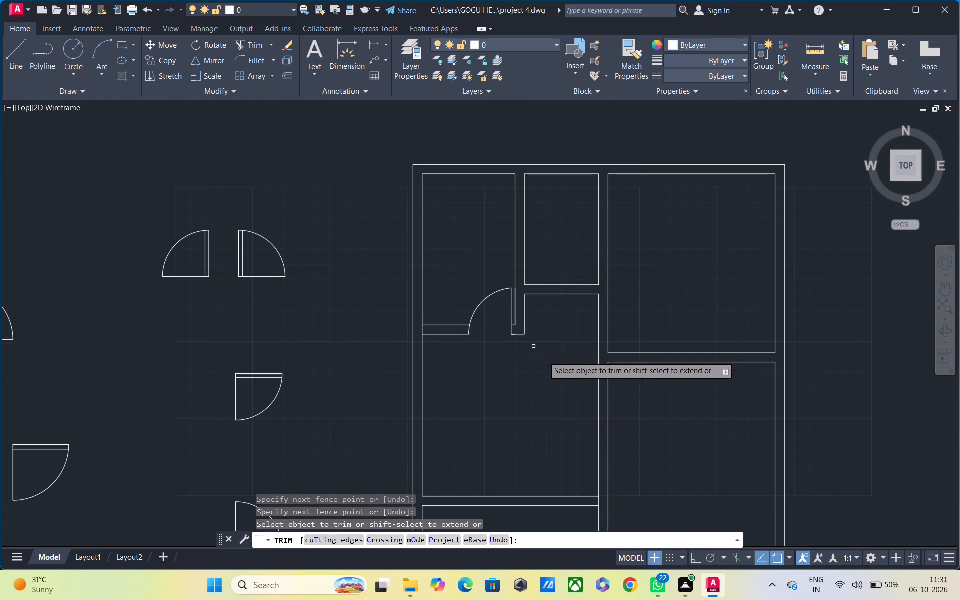
middle_click_drag(695, 365, 672, 387)
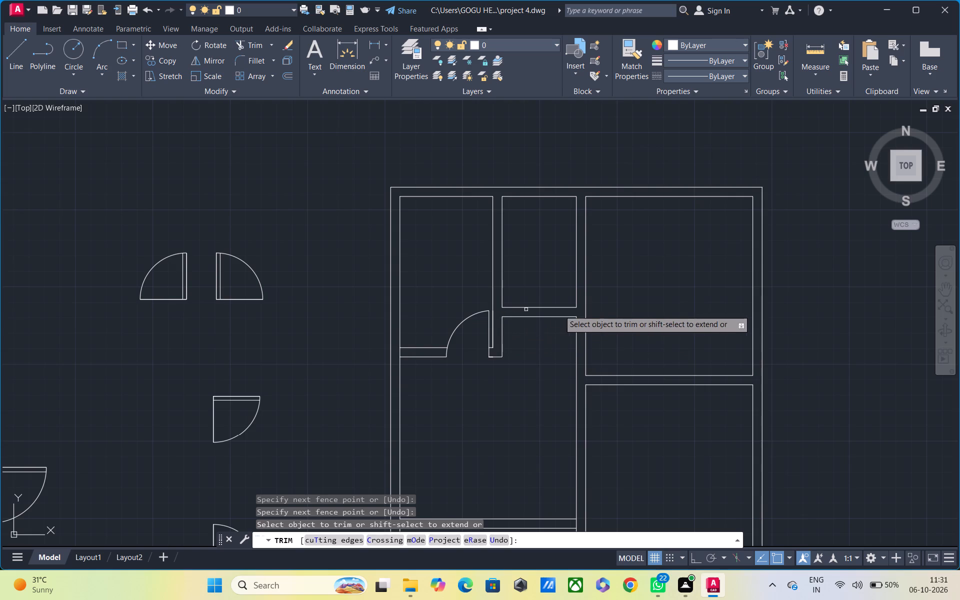
scroll(609, 302, "up", 1)
scroll(508, 316, "down", 1)
middle_click_drag(507, 347, 623, 313)
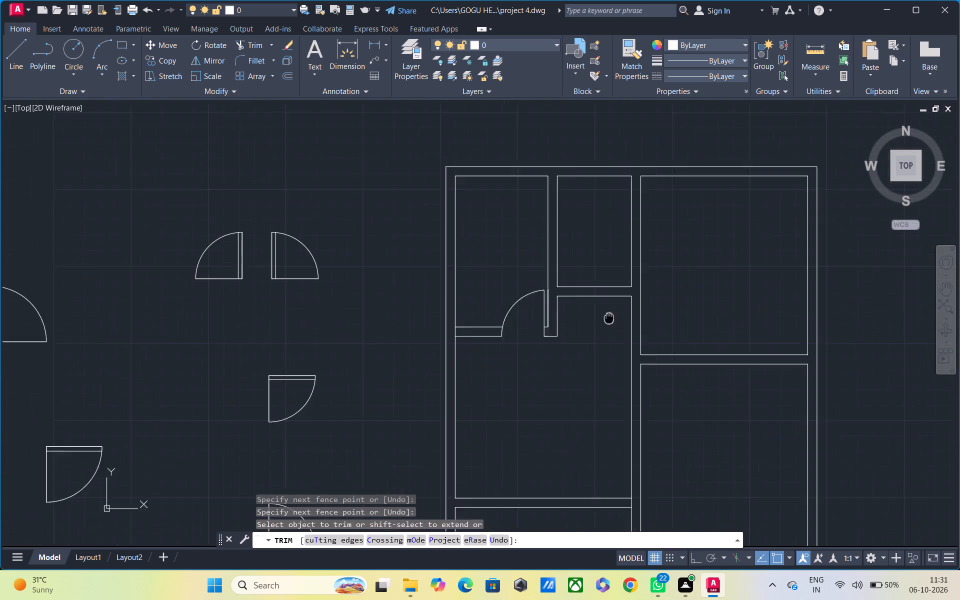
middle_click_drag(623, 313, 634, 308)
middle_click_drag(378, 336, 418, 294)
middle_click_drag(374, 300, 388, 260)
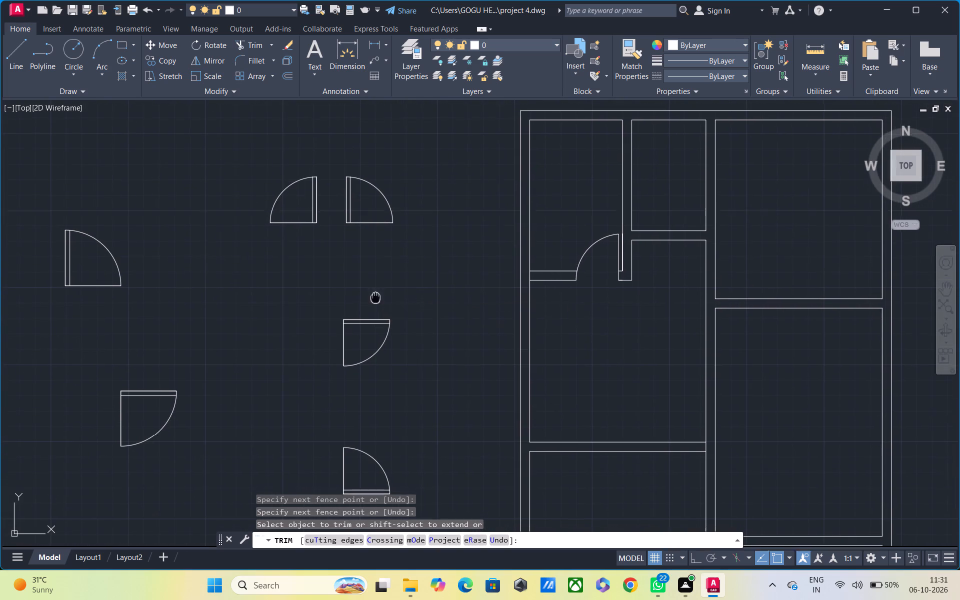
middle_click_drag(388, 260, 417, 219)
scroll(429, 275, "down", 2)
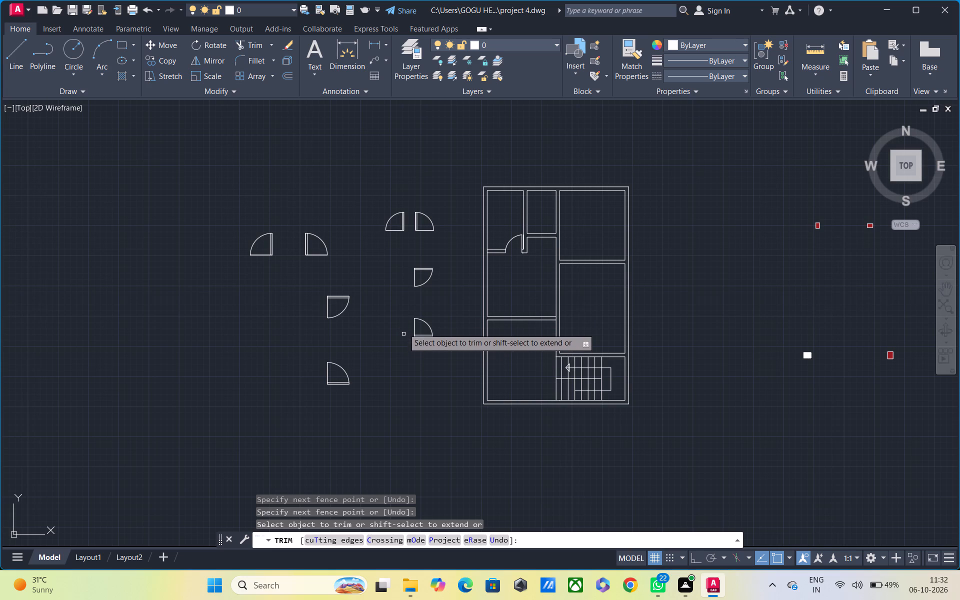
key("Escape")
Mirror the southernmost 2.5' door symbol across a vertical line just west of it, keeping the original.
left_click(398, 299)
left_click(461, 347)
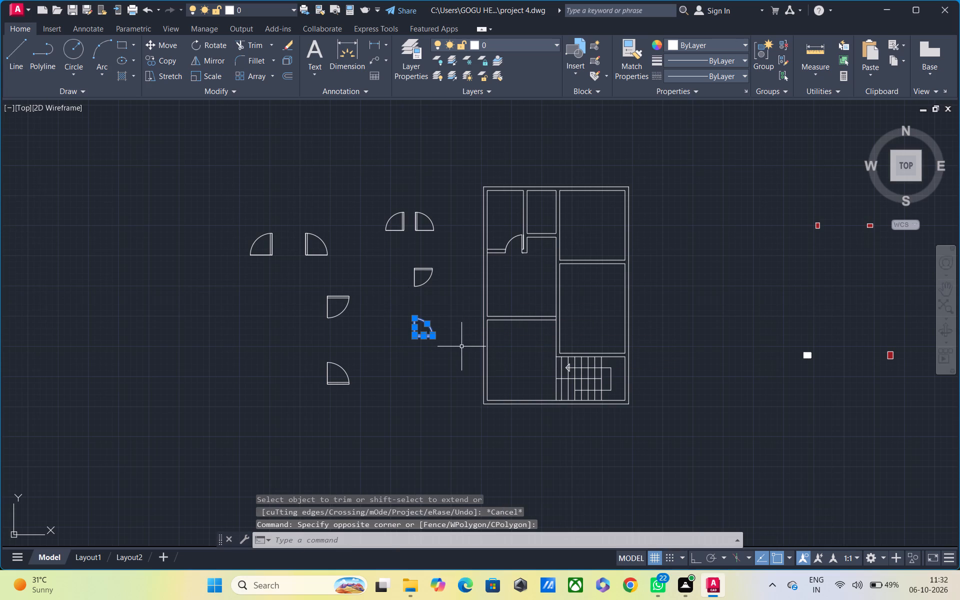
type("mi")
key("space")
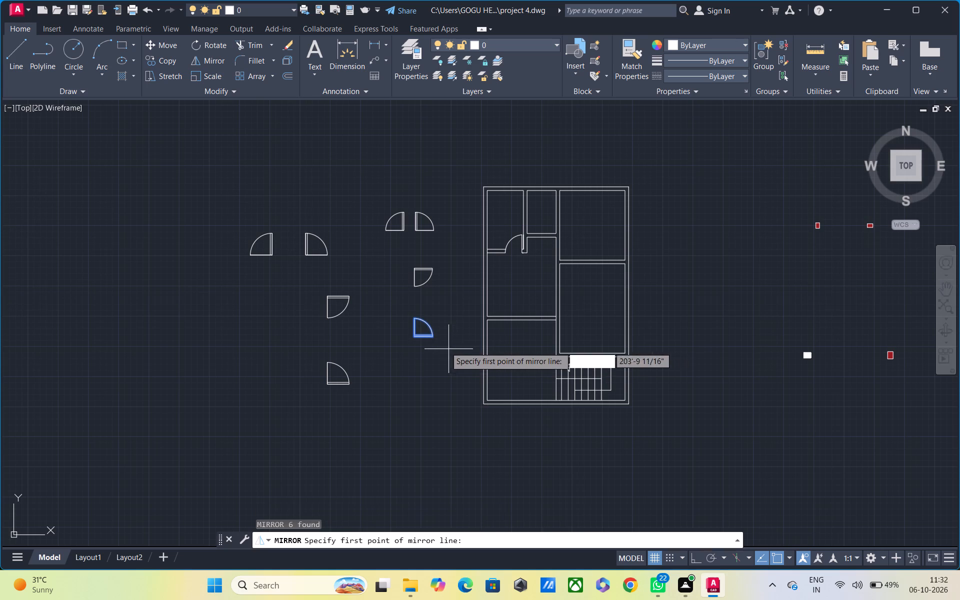
left_click(395, 340)
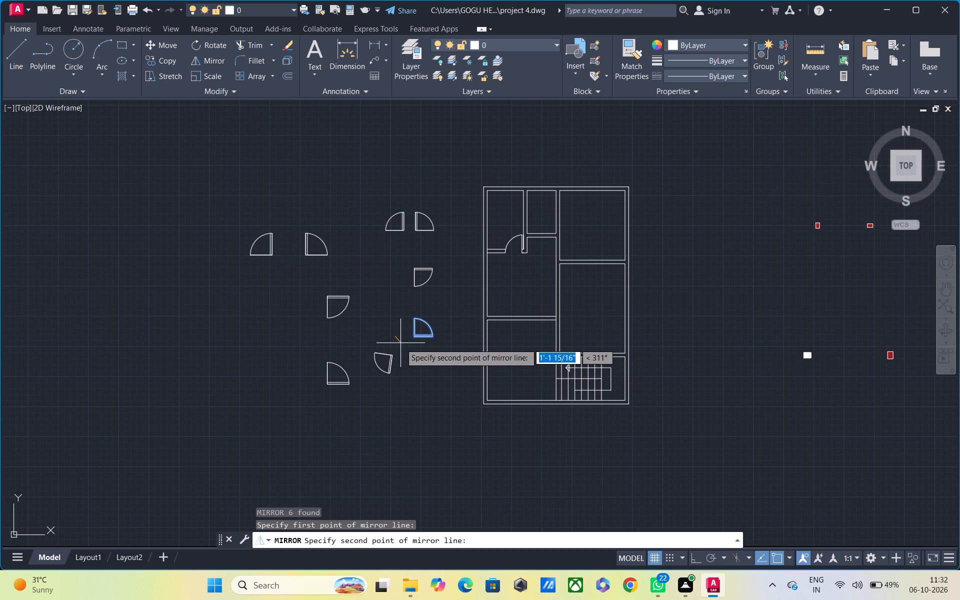
key("F8")
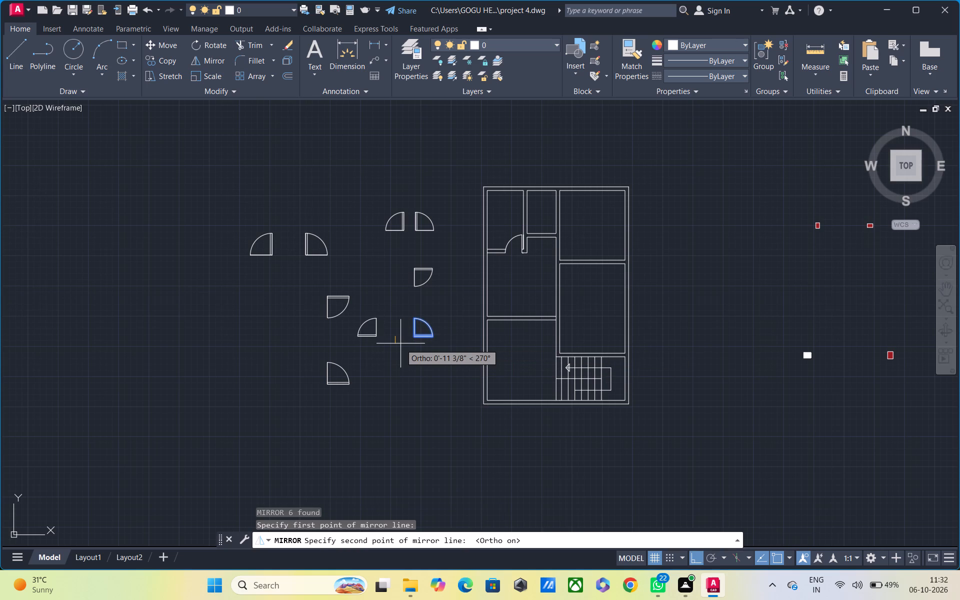
left_click(400, 344)
left_click_drag(432, 383, 400, 344)
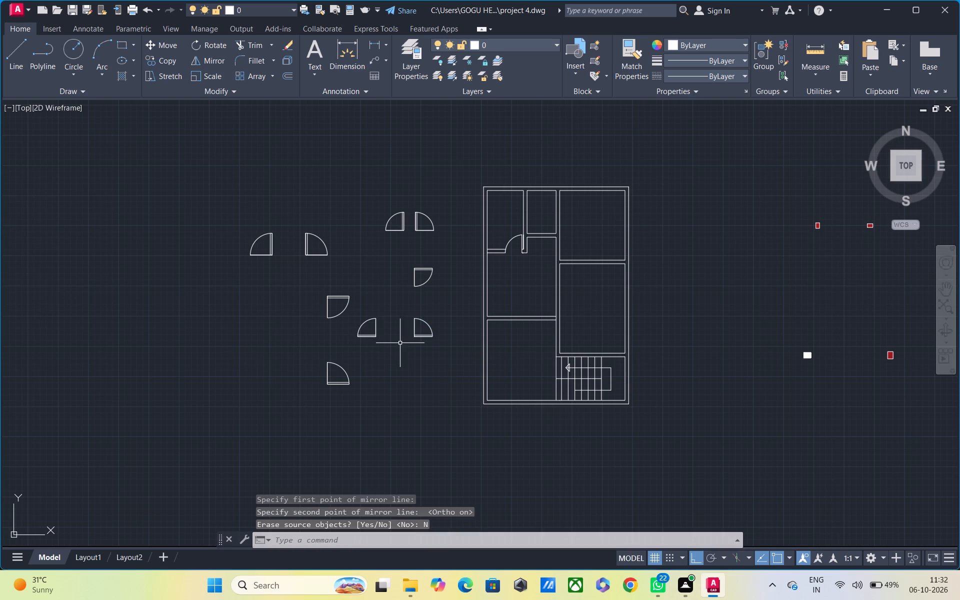
key("Escape")
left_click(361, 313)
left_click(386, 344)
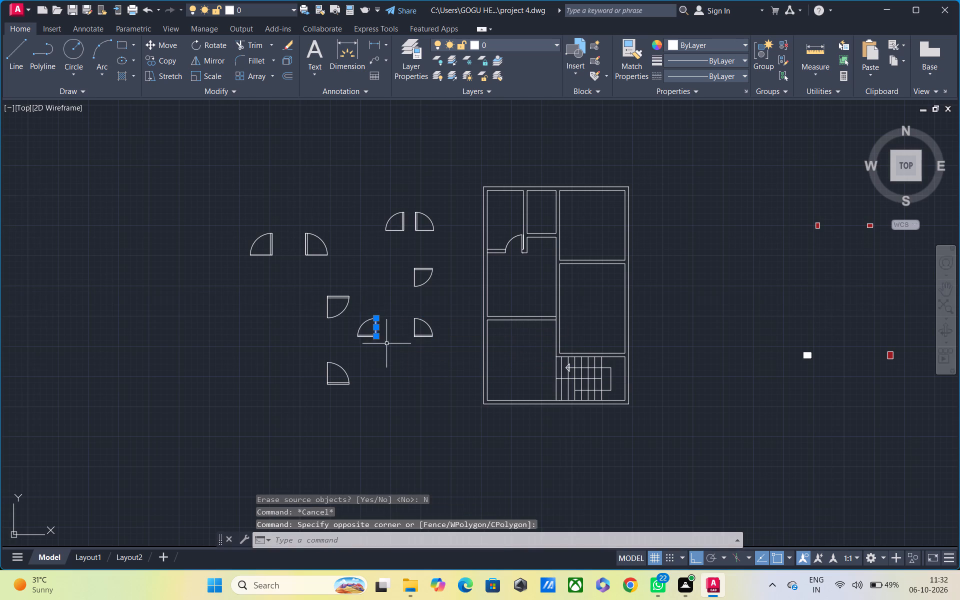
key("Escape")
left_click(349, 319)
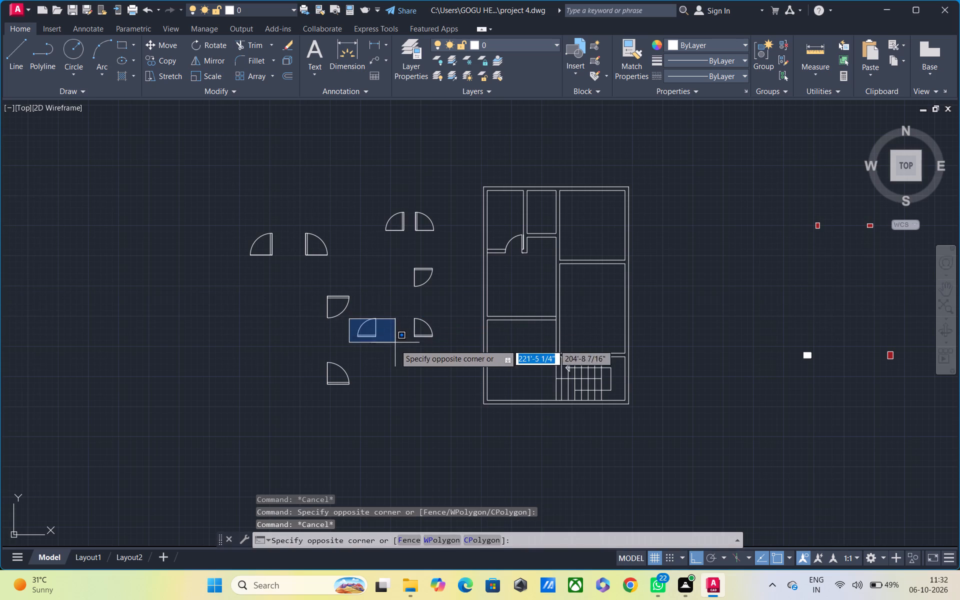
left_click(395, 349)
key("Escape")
Copy the mirrored 2.5' door symbol by its southeast corner onto the east wall's far face at the north-central room's southeast corner.
left_click(354, 305)
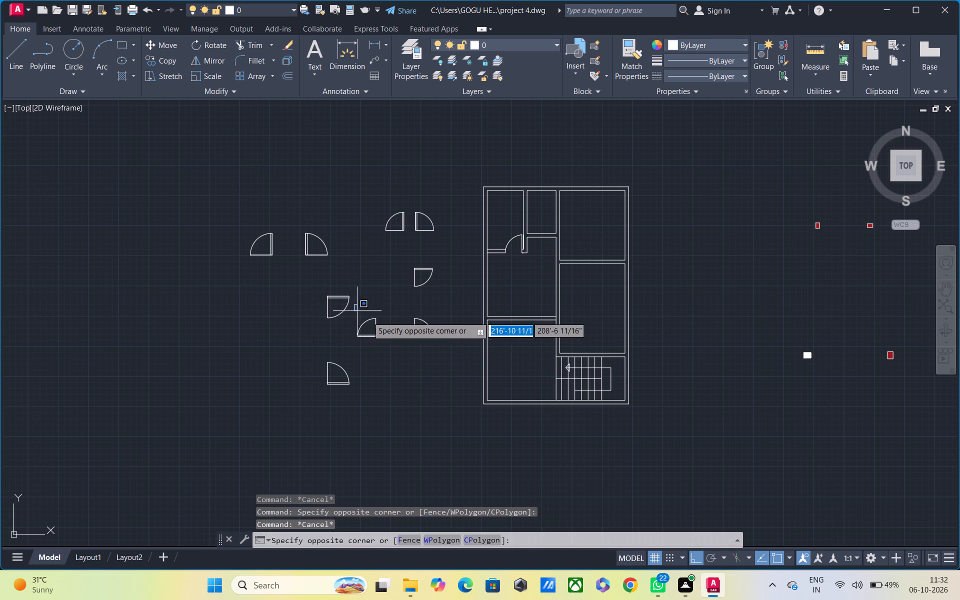
left_click(400, 354)
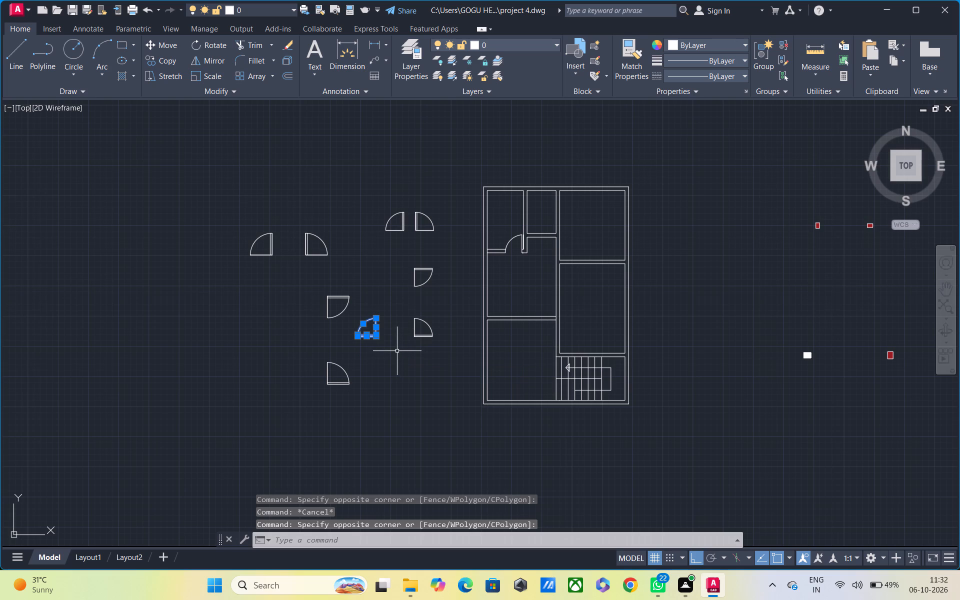
key("c")
key("o")
key("space")
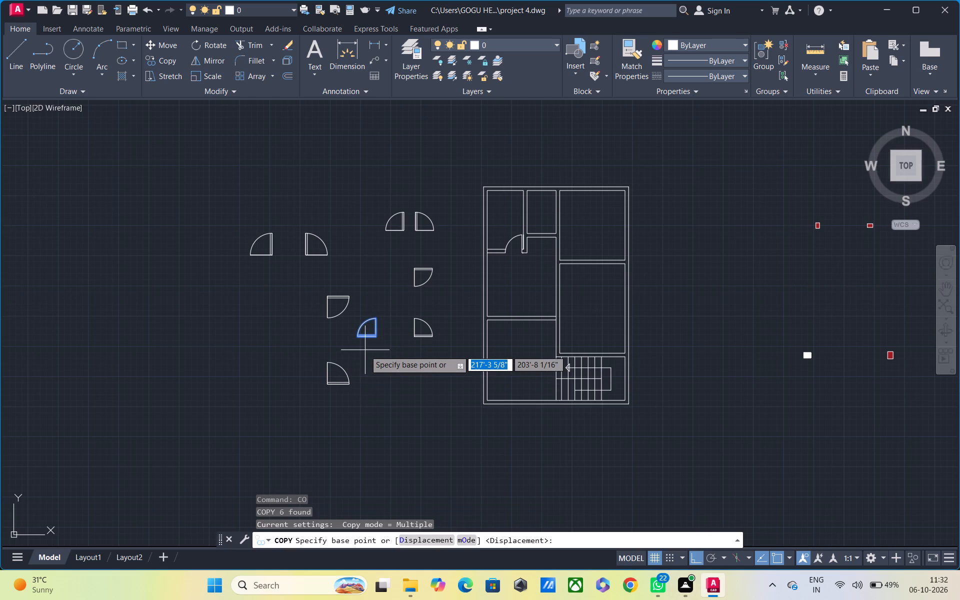
scroll(365, 350, "up", 4)
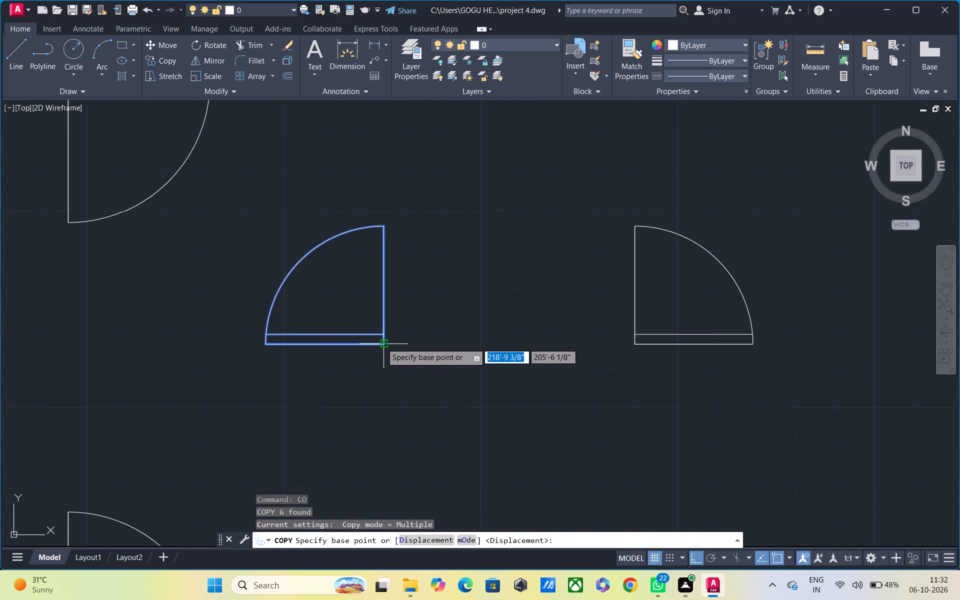
left_click(381, 343)
scroll(531, 325, "down", 1)
middle_click_drag(528, 328, 406, 405)
key("F8")
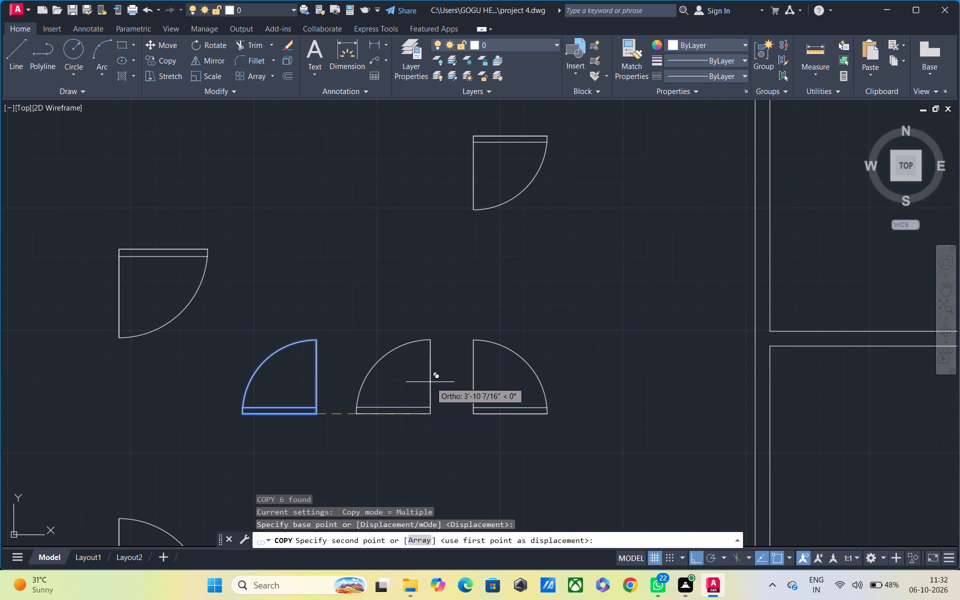
middle_click_drag(543, 322, 450, 372)
scroll(451, 372, "down", 3)
middle_click_drag(570, 331, 550, 368)
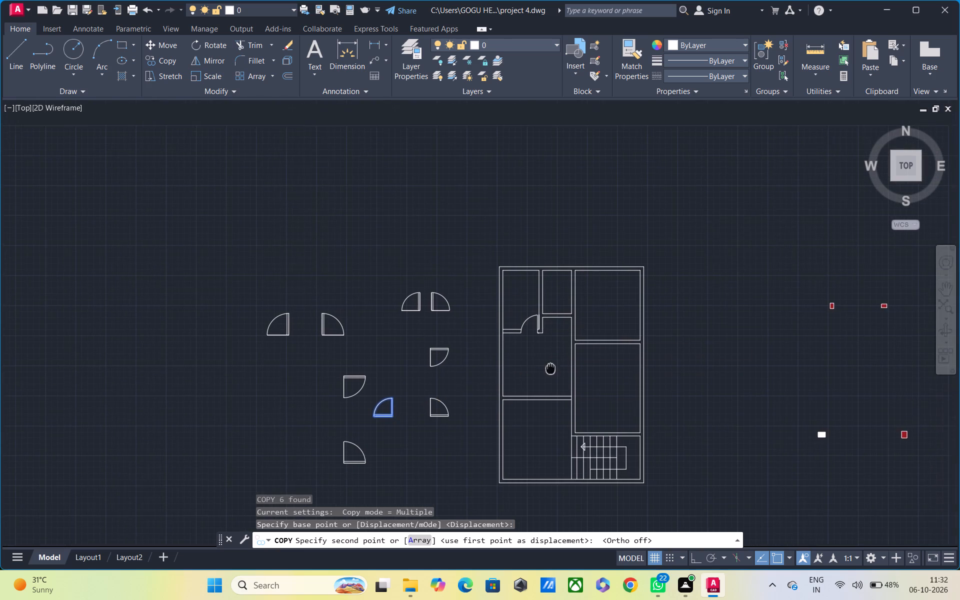
scroll(583, 307, "up", 6)
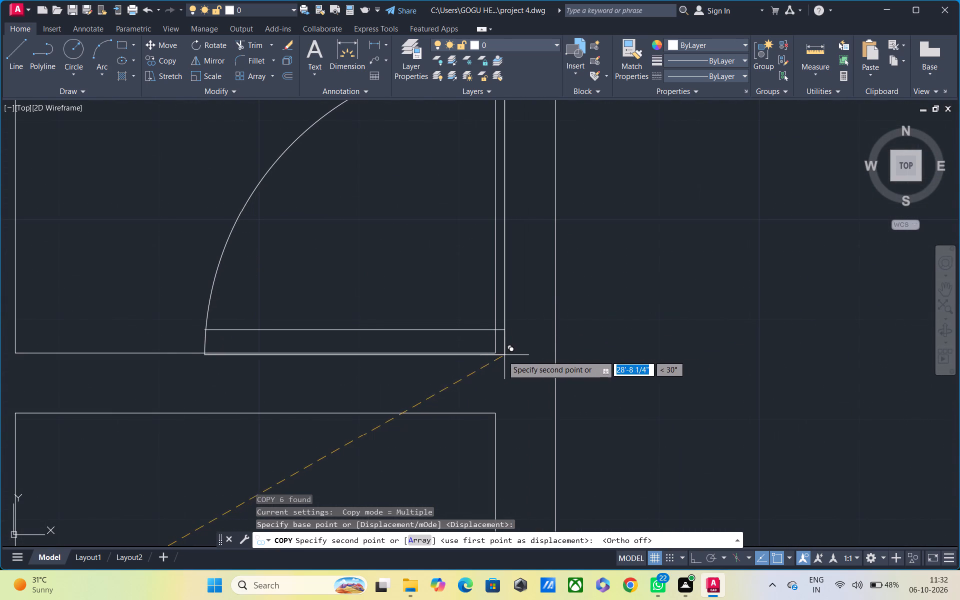
left_click(554, 353)
scroll(548, 353, "down", 3)
middle_click_drag(548, 359, 551, 415)
key("Escape")
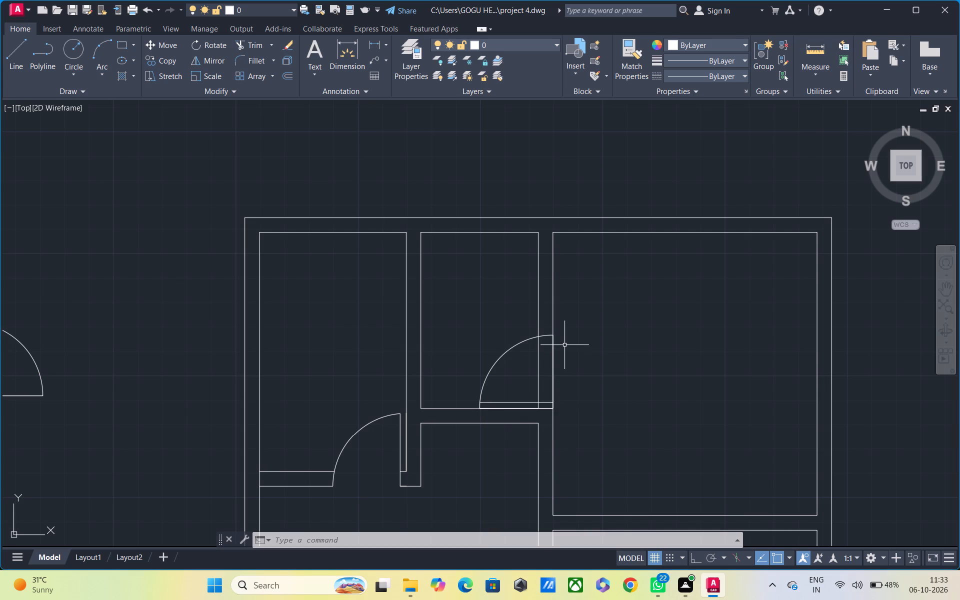
Trim the placed door's south edge within the east wall thickness and the arc's end beyond the leaf's inner line.
scroll(555, 368, "up", 1)
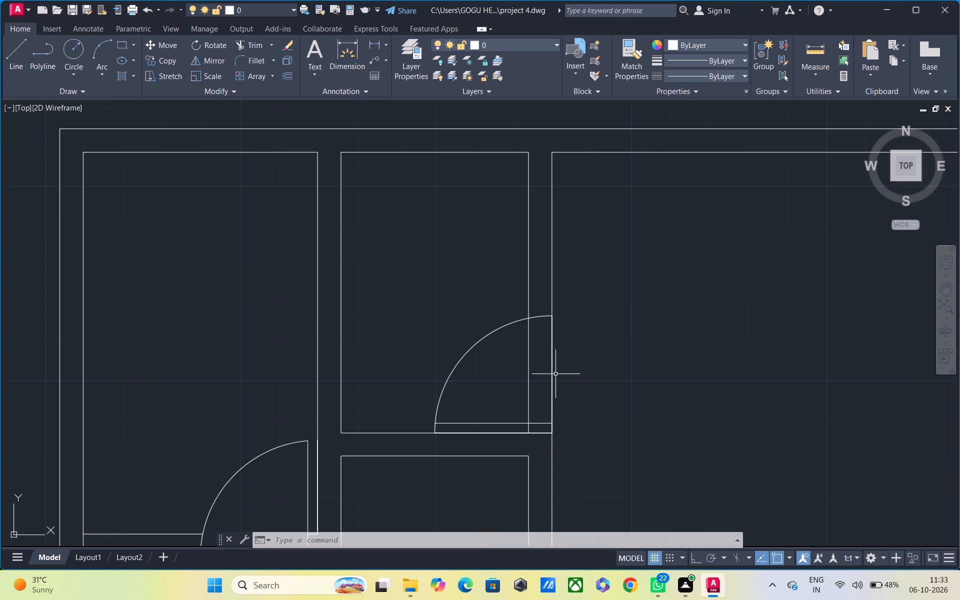
key("t")
key("r")
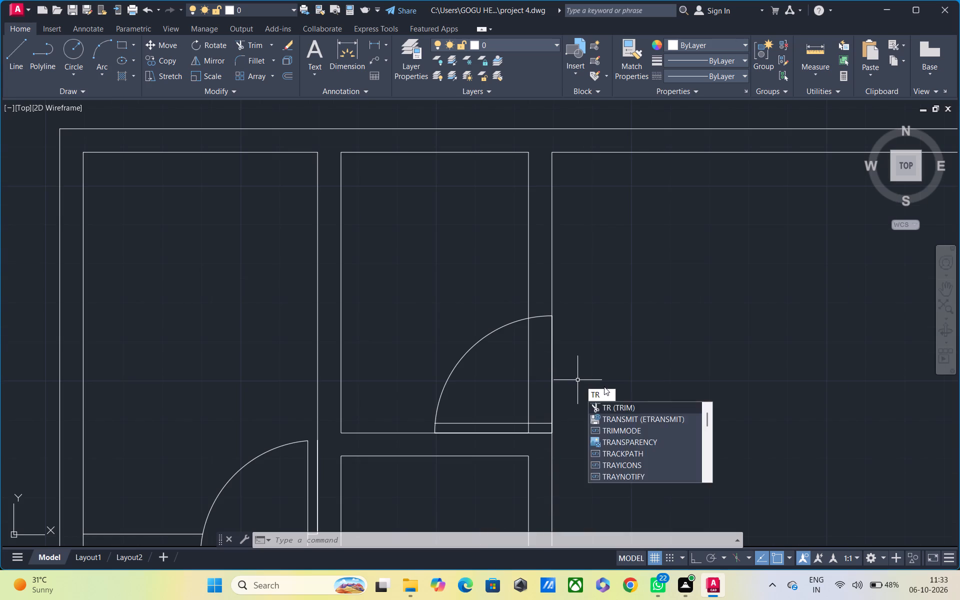
key("space")
scroll(565, 429, "up", 3)
middle_click_drag(507, 435, 656, 335)
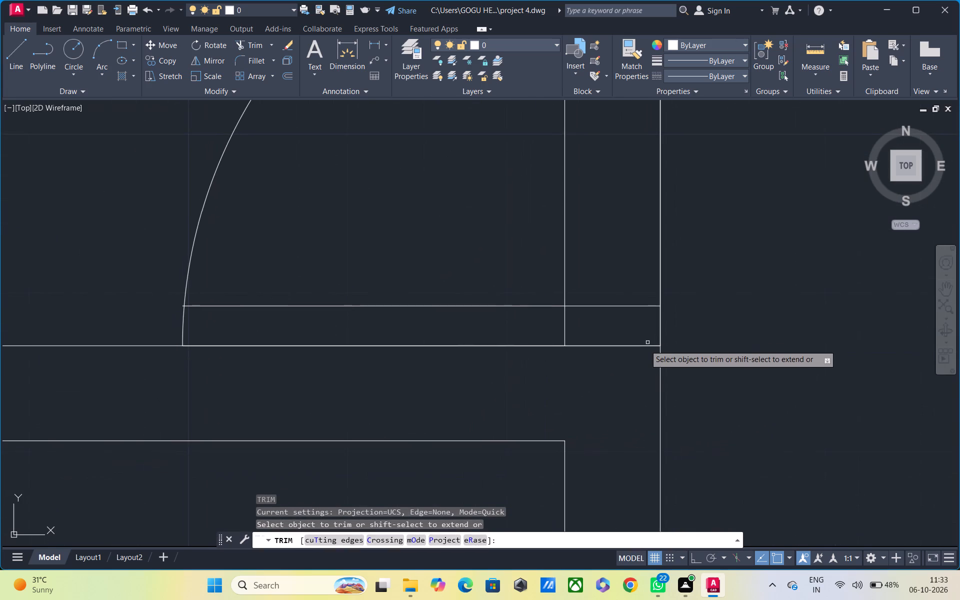
middle_click_drag(645, 345, 659, 410)
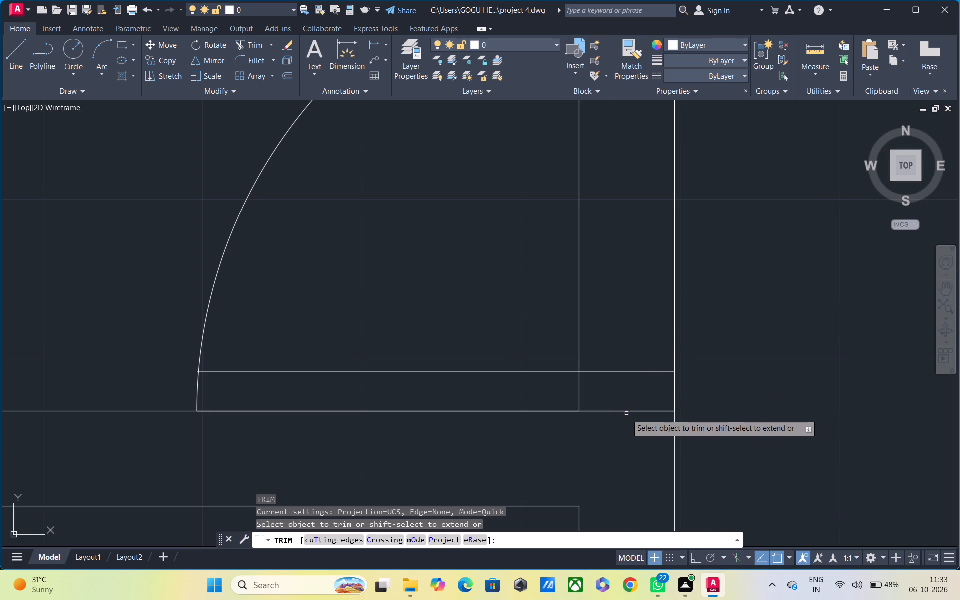
left_click(626, 411)
left_click(644, 412)
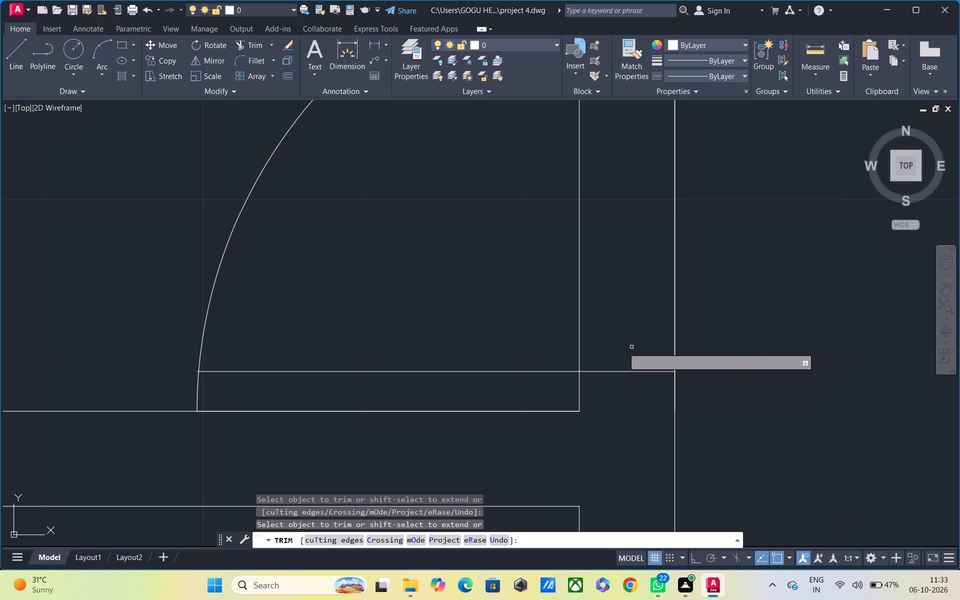
scroll(578, 399, "down", 1)
middle_click_drag(595, 393, 636, 376)
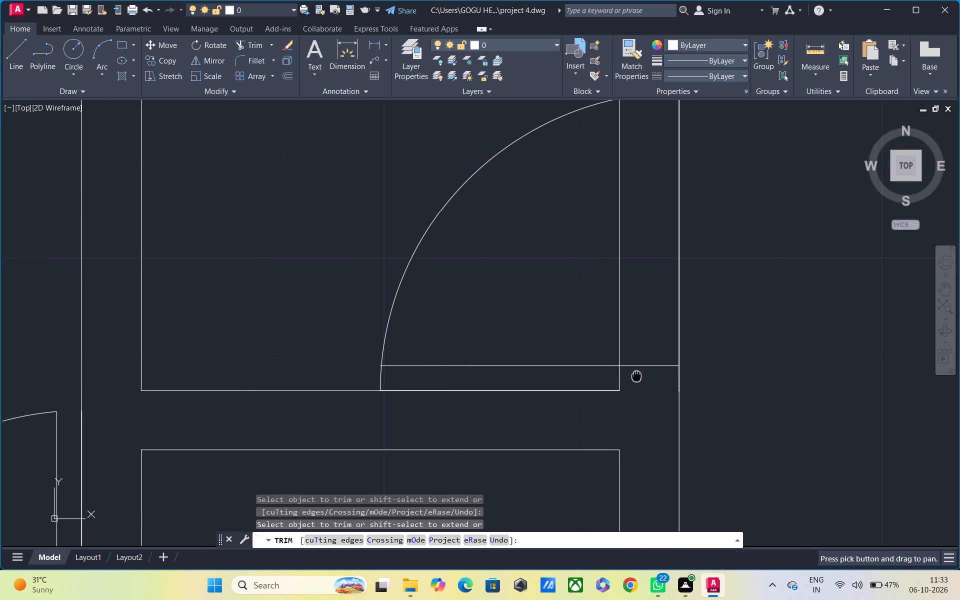
scroll(538, 372, "up", 2)
middle_click_drag(332, 373, 728, 388)
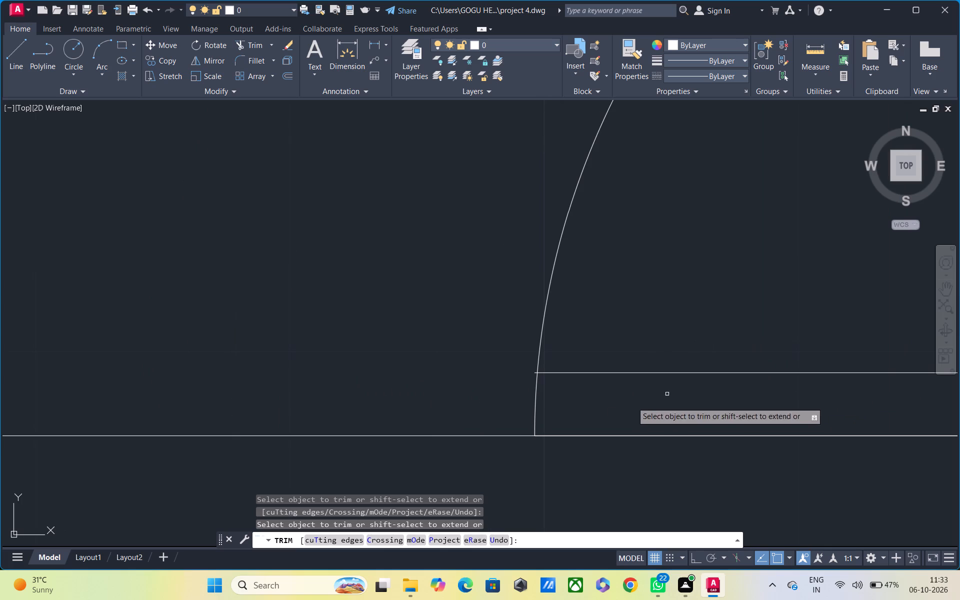
left_click(537, 387)
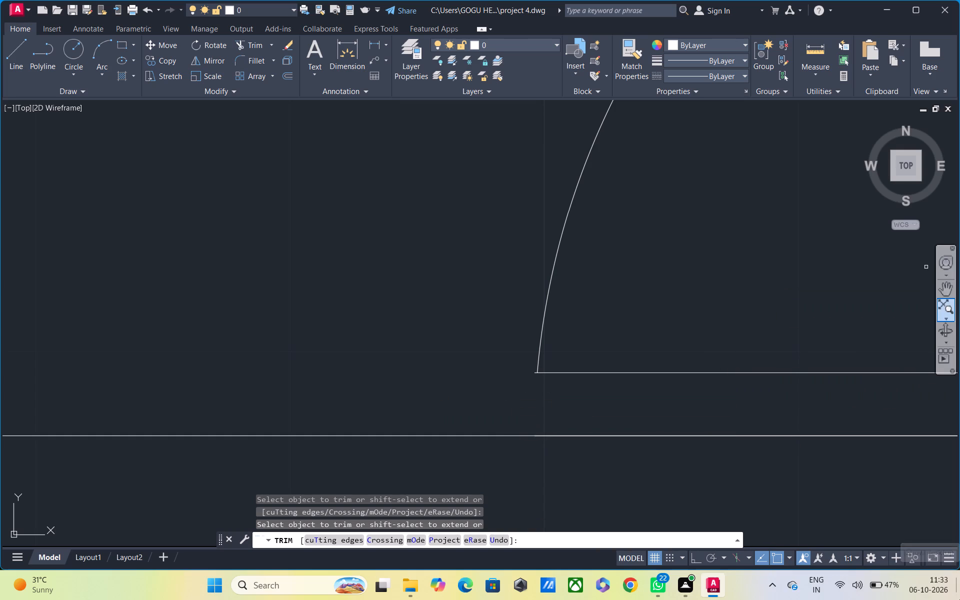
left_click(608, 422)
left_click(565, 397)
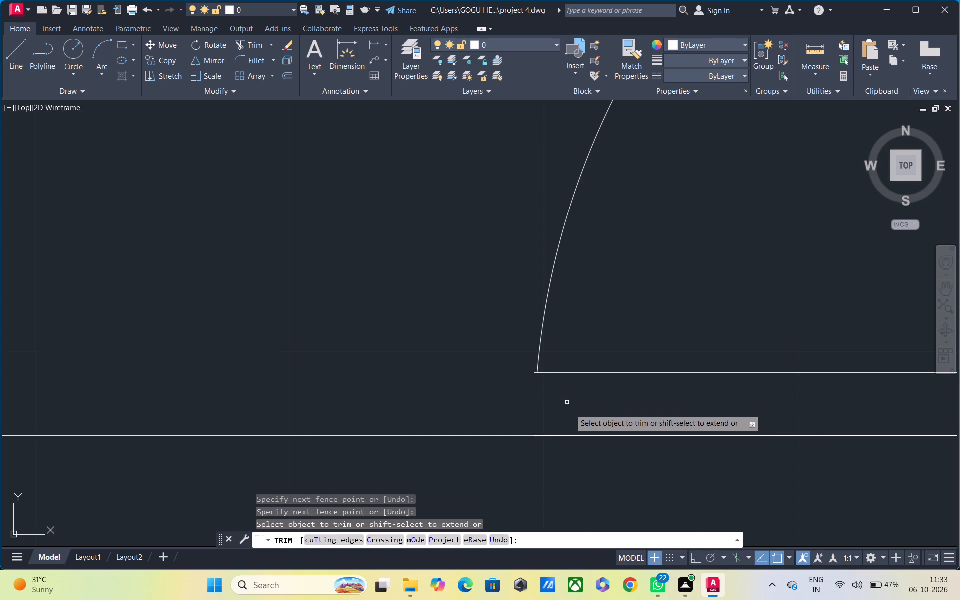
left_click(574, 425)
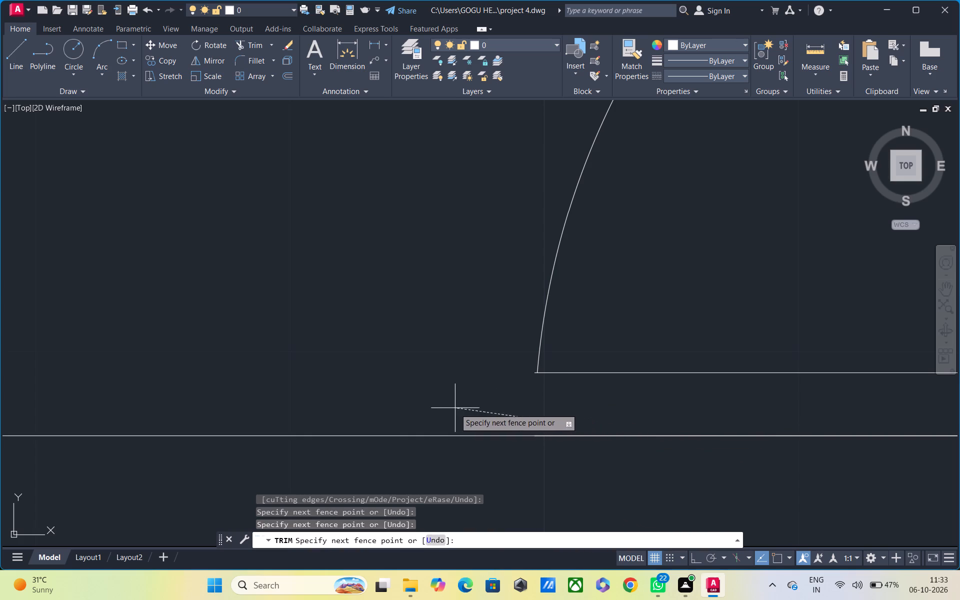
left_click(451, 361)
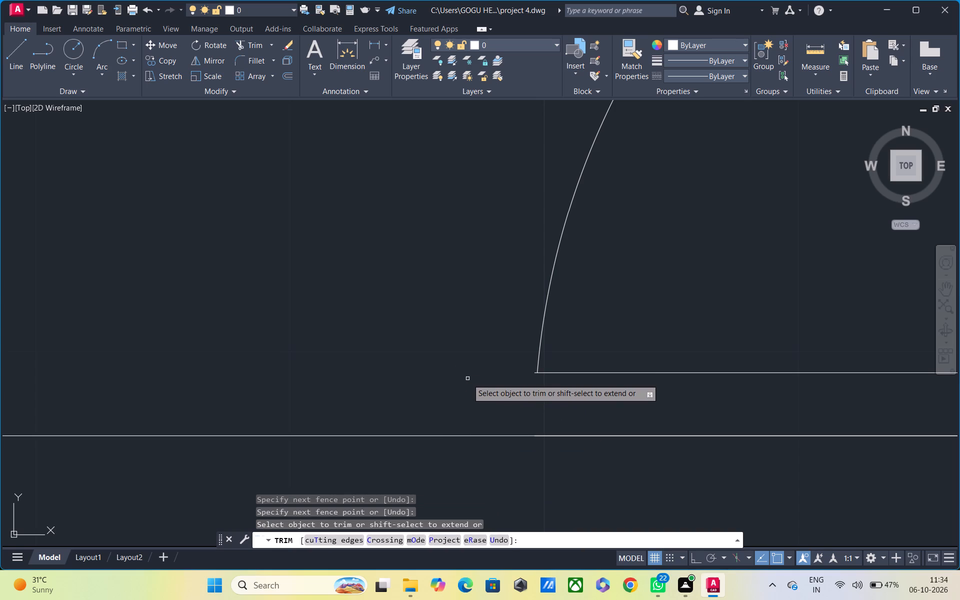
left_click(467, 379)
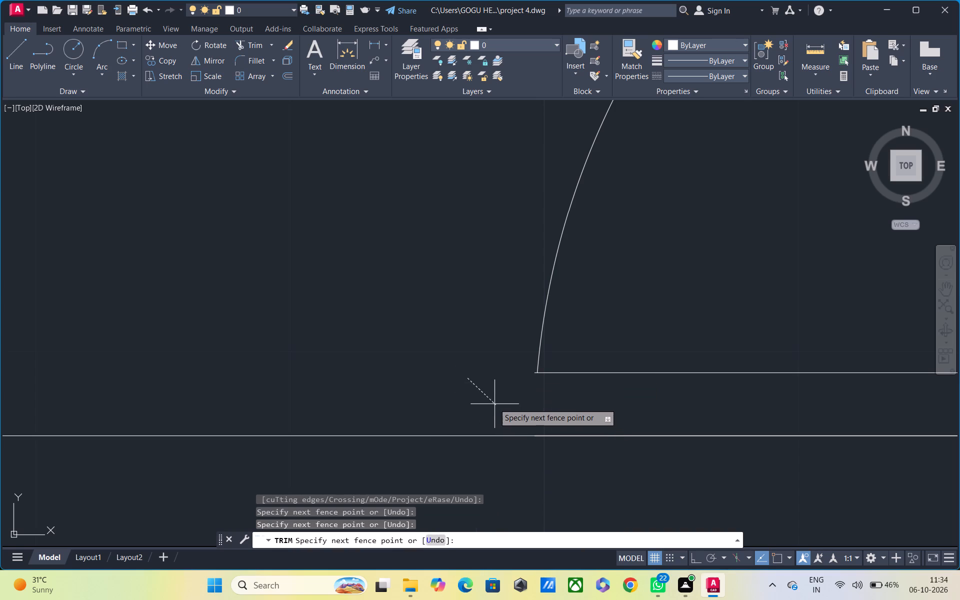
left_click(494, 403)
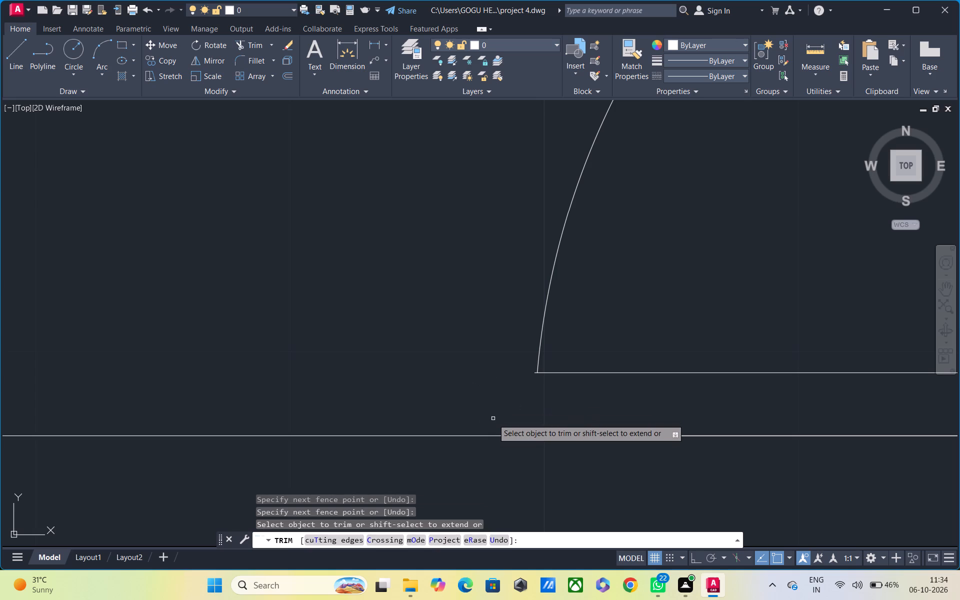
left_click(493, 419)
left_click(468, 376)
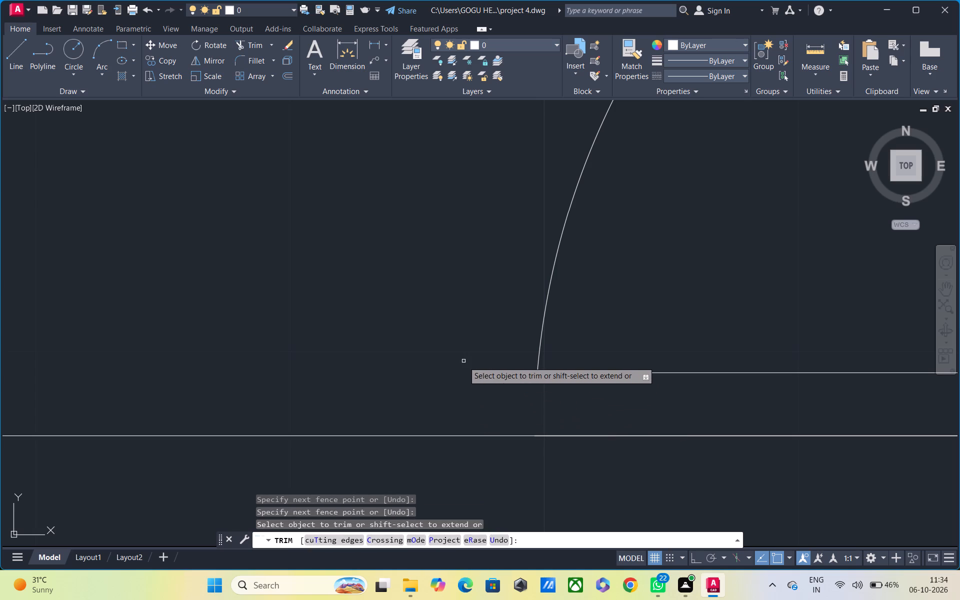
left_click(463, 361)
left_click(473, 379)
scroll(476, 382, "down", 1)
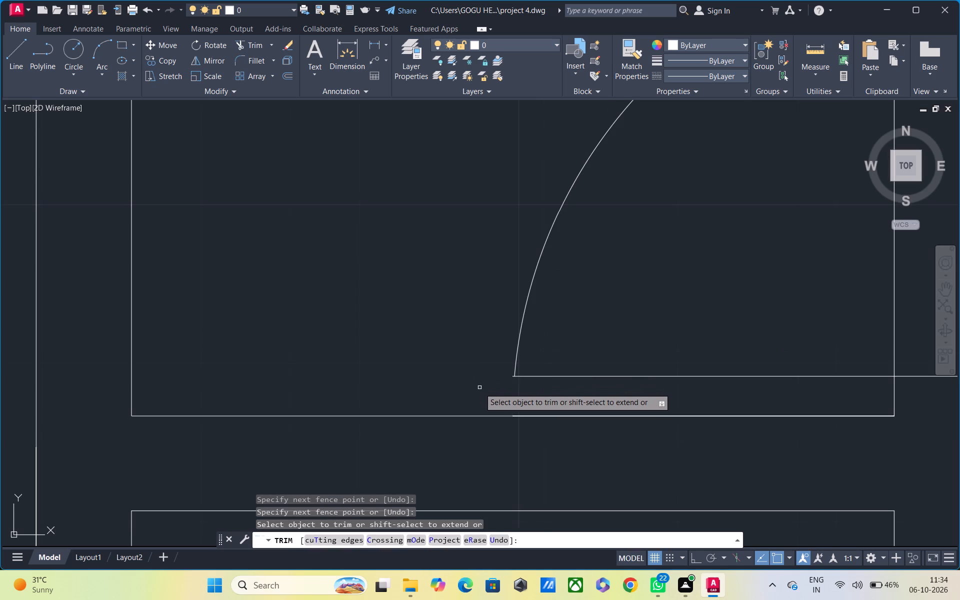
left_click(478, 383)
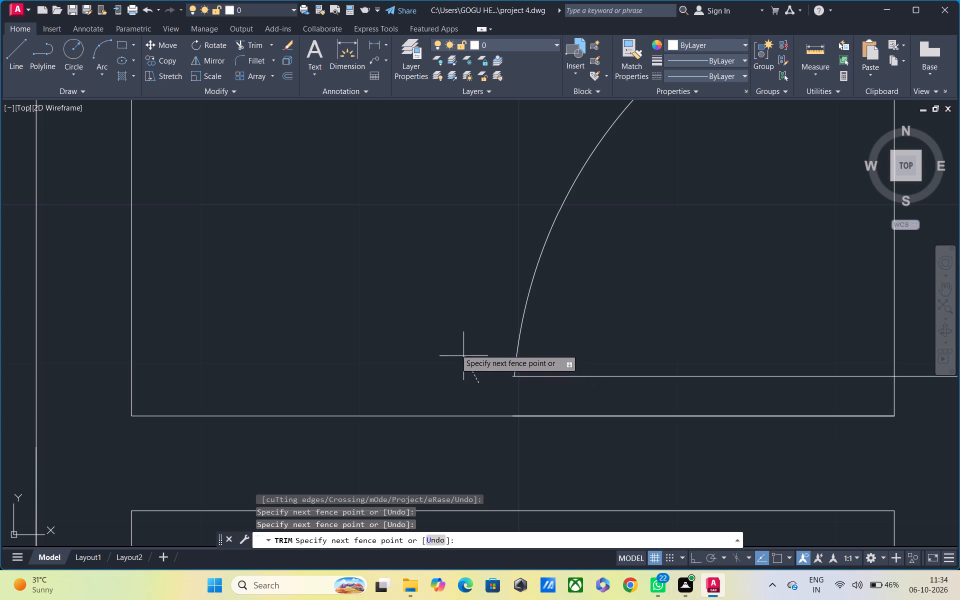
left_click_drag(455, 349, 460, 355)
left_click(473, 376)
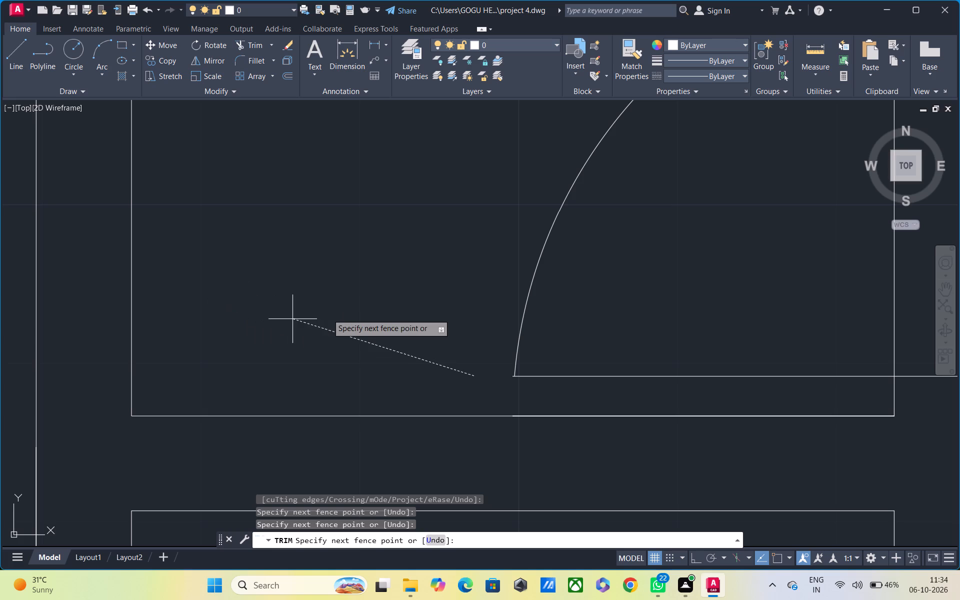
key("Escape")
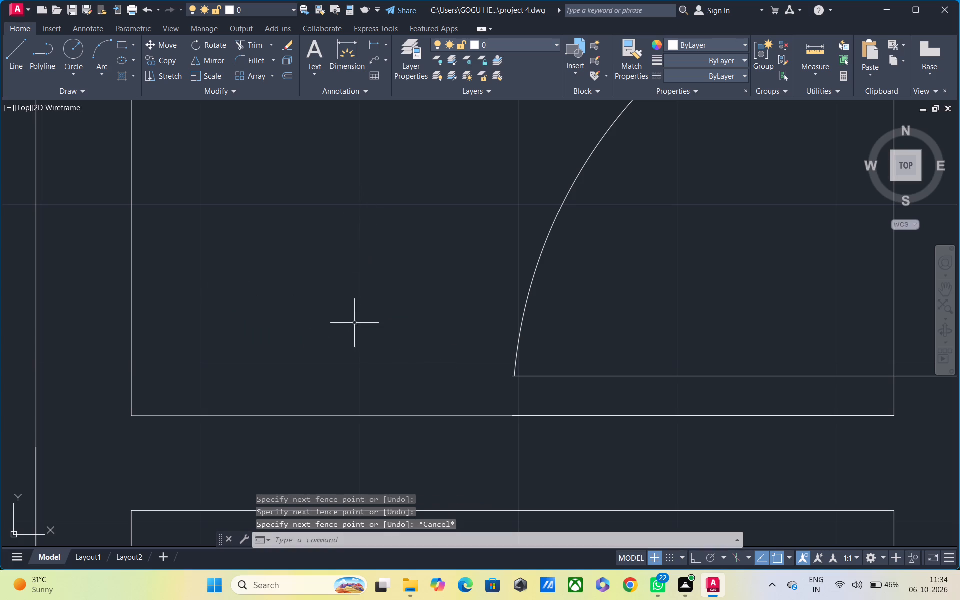
Trim the tiny stub of the leaf's inner line projecting west of the door arc.
middle_click_drag(354, 324, 364, 255)
scroll(489, 293, "up", 3)
middle_click_drag(557, 297, 335, 278)
scroll(356, 309, "up", 2)
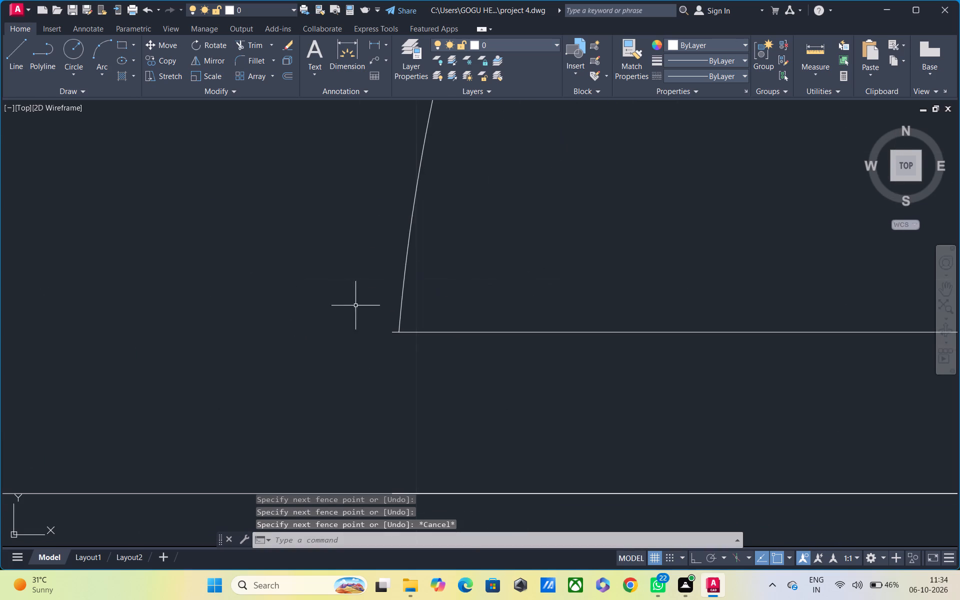
scroll(357, 310, "up", 1)
type("tr")
key("space")
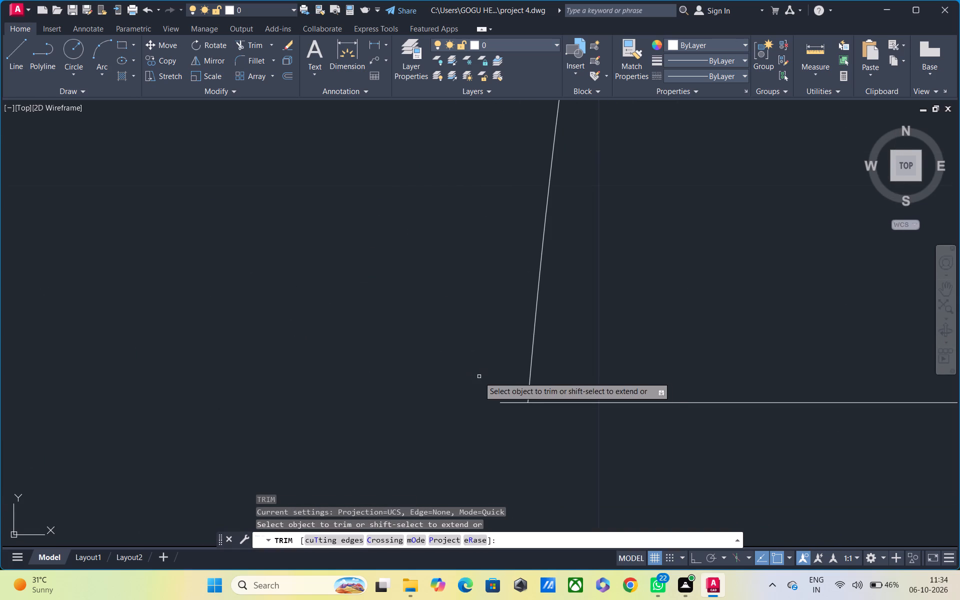
scroll(496, 392, "up", 3)
left_click_drag(548, 385, 556, 497)
scroll(549, 443, "down", 4)
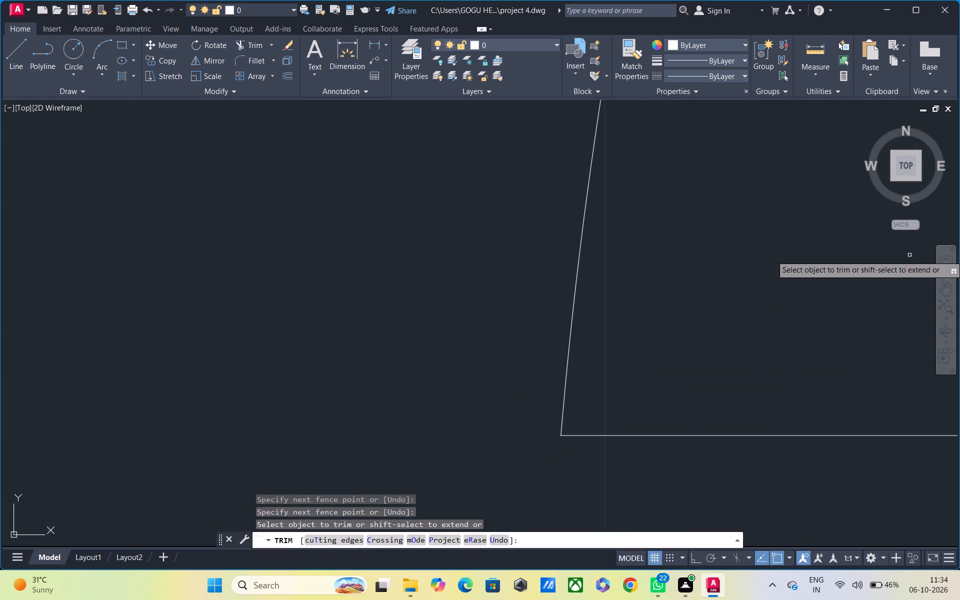
Trim both lines of the north-central room's east wall across the door opening between the arc and the leaf line.
middle_click_drag(801, 265, 616, 285)
scroll(616, 285, "down", 5)
scroll(667, 268, "down", 1)
middle_click_drag(643, 268, 484, 288)
scroll(490, 288, "down", 2)
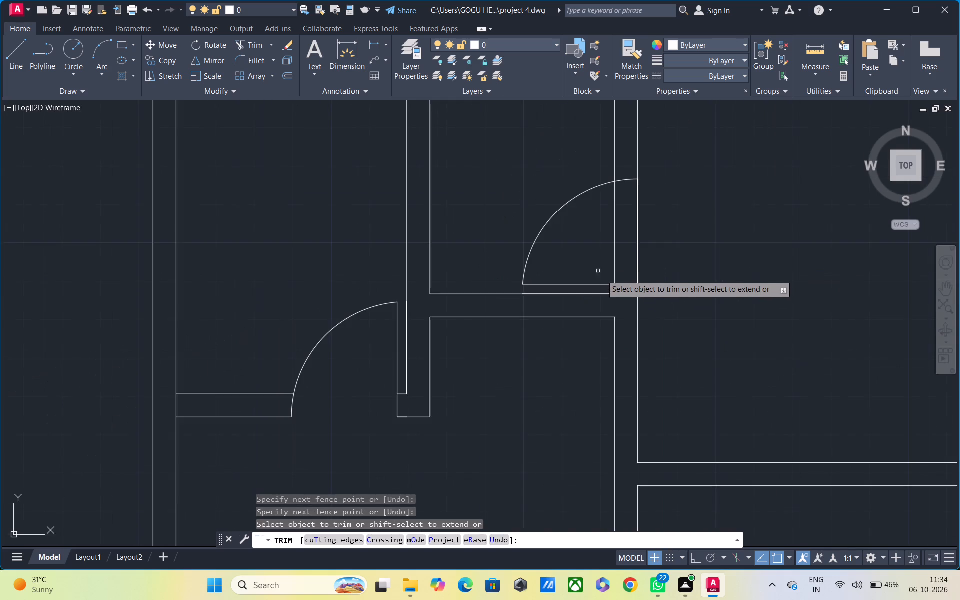
scroll(609, 284, "up", 4)
middle_click_drag(749, 234, 719, 348)
scroll(723, 317, "down", 3)
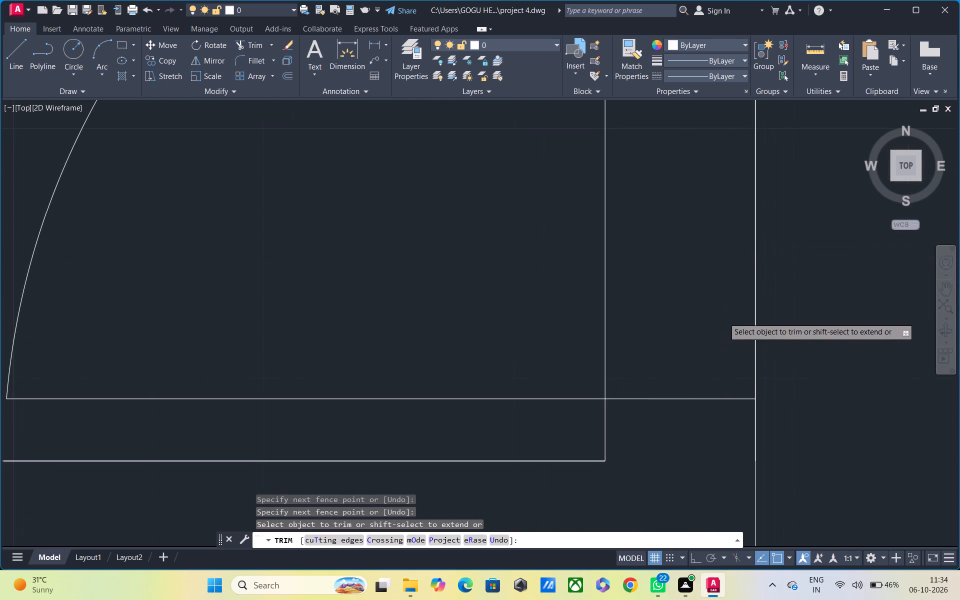
left_click_drag(660, 270, 740, 269)
scroll(749, 266, "down", 3)
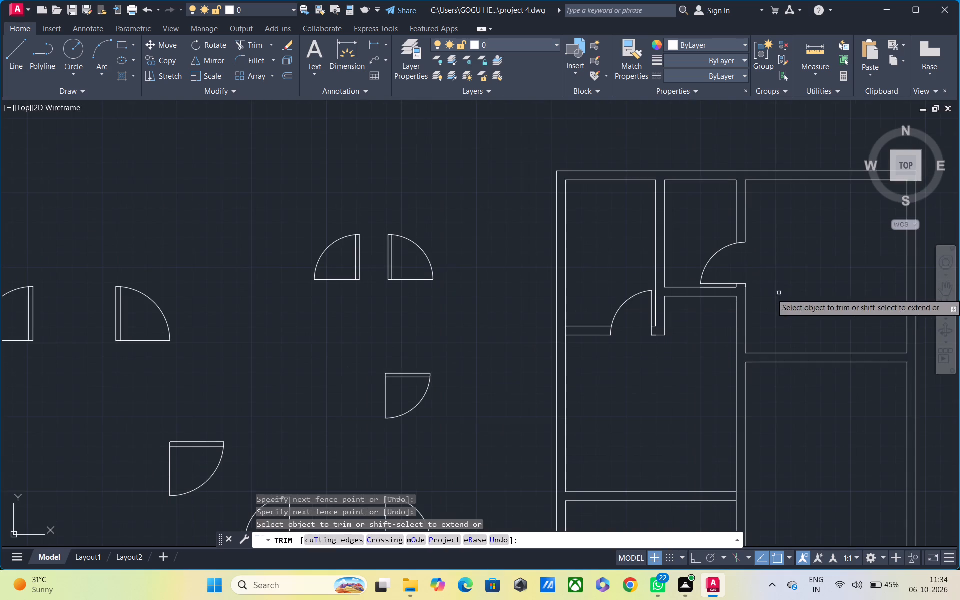
middle_click_drag(779, 293, 678, 307)
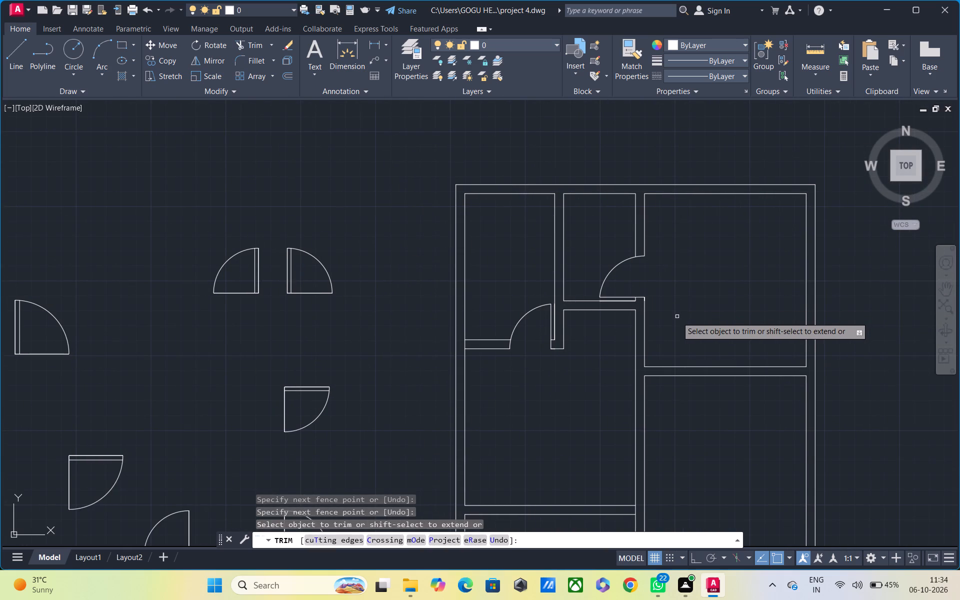
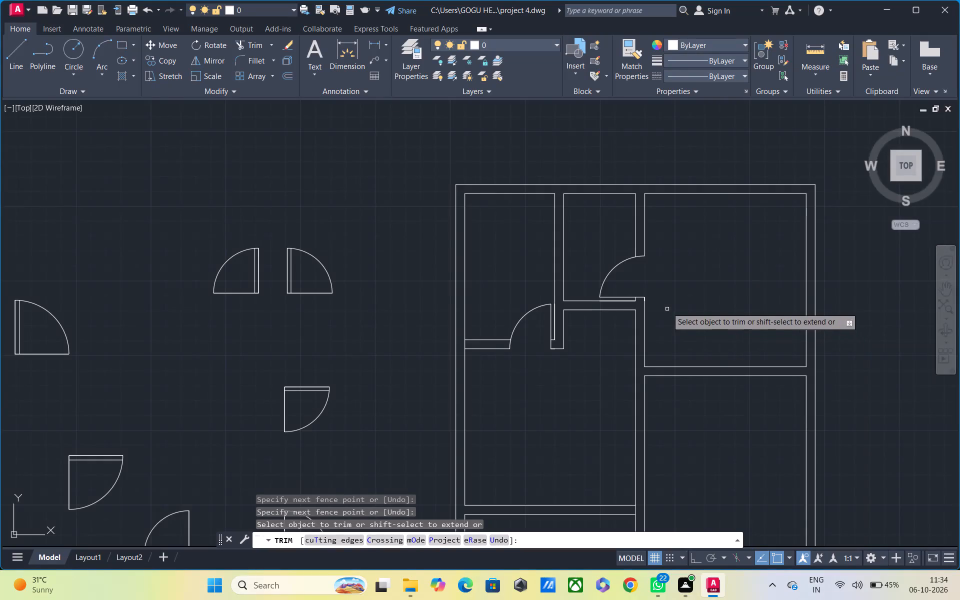
Copy the 3' door symbol with its leaf on the east side by its southeast corner to the southwest room's northeast corner.
scroll(667, 305, "down", 1)
middle_click_drag(667, 305, 715, 277)
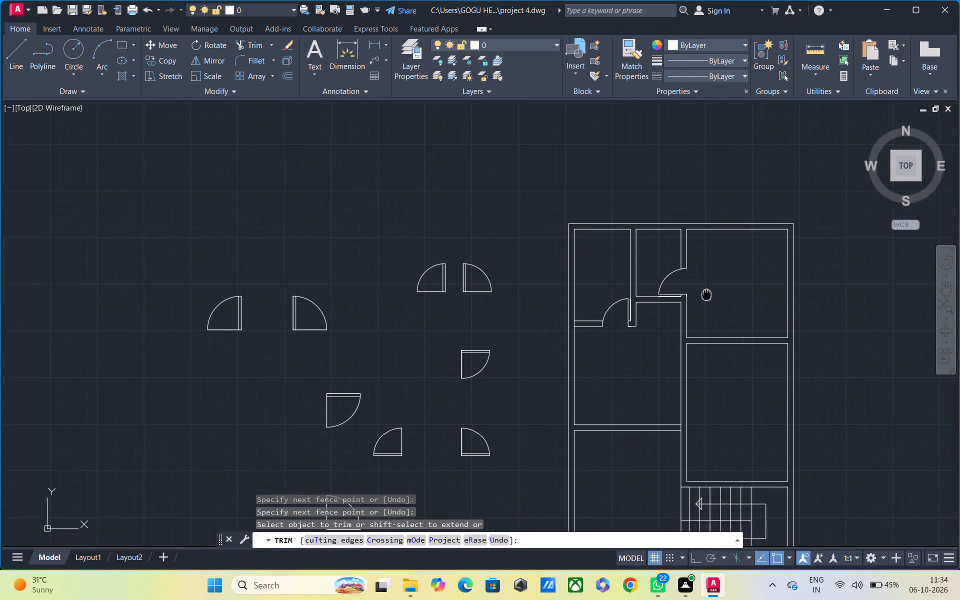
middle_click_drag(715, 277, 718, 233)
middle_click_drag(660, 272, 668, 231)
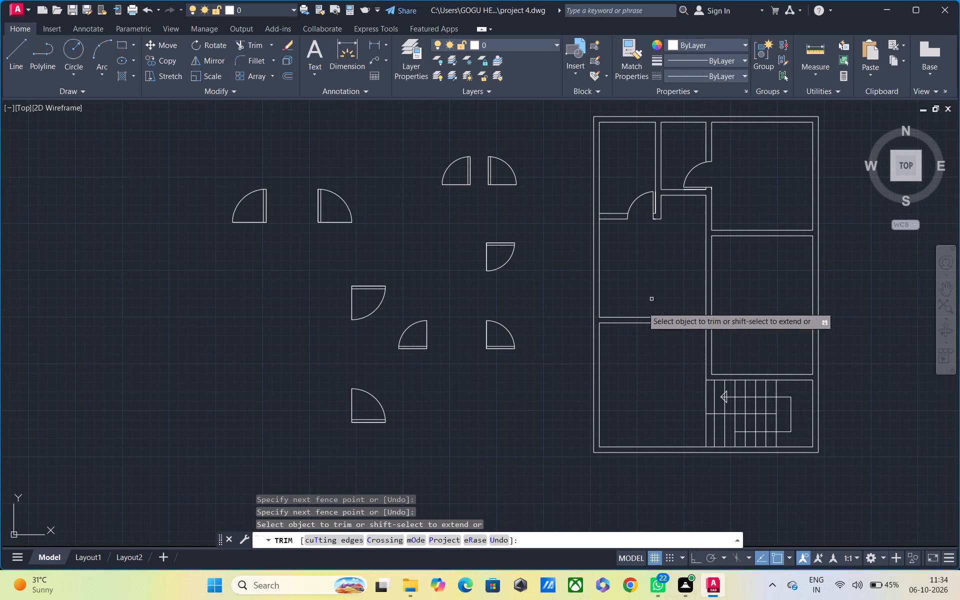
key("Escape")
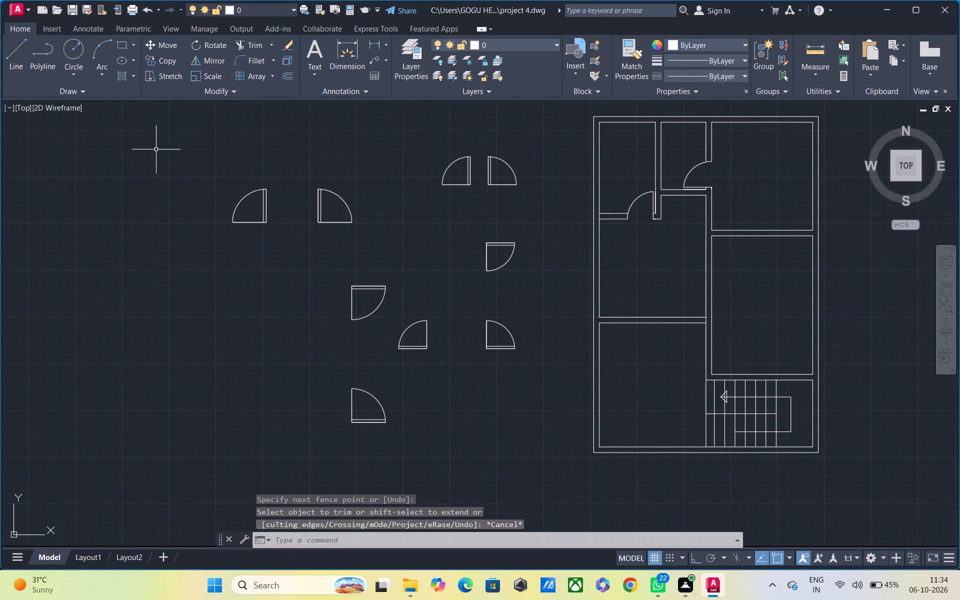
left_click(205, 161)
left_click(274, 233)
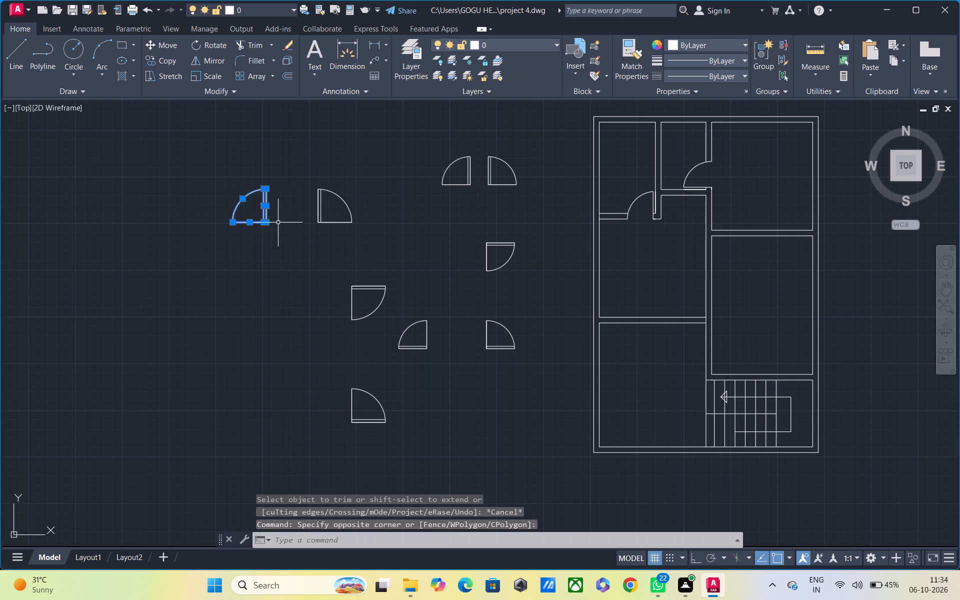
type("co")
key("space")
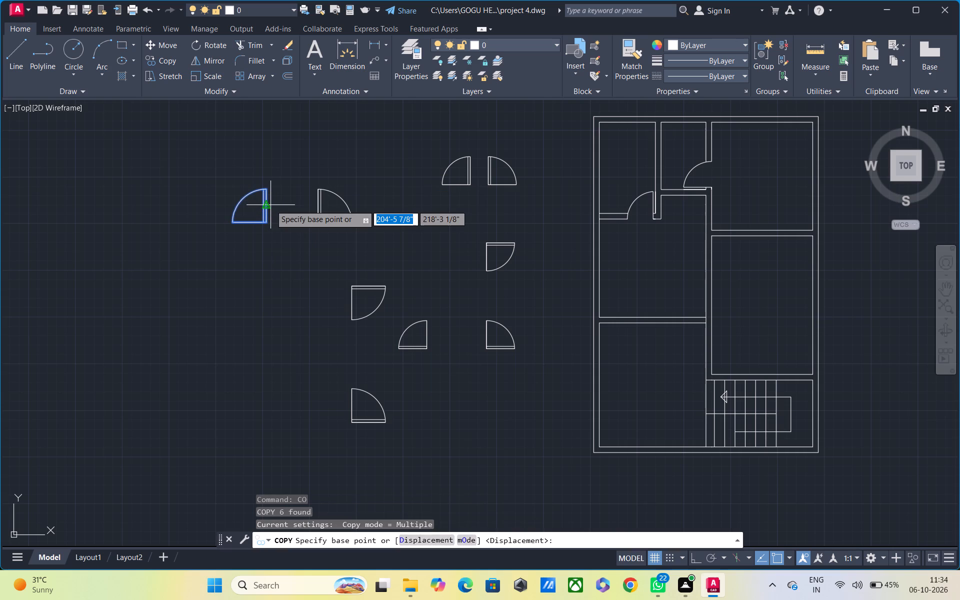
scroll(275, 225, "up", 3)
left_click(235, 214)
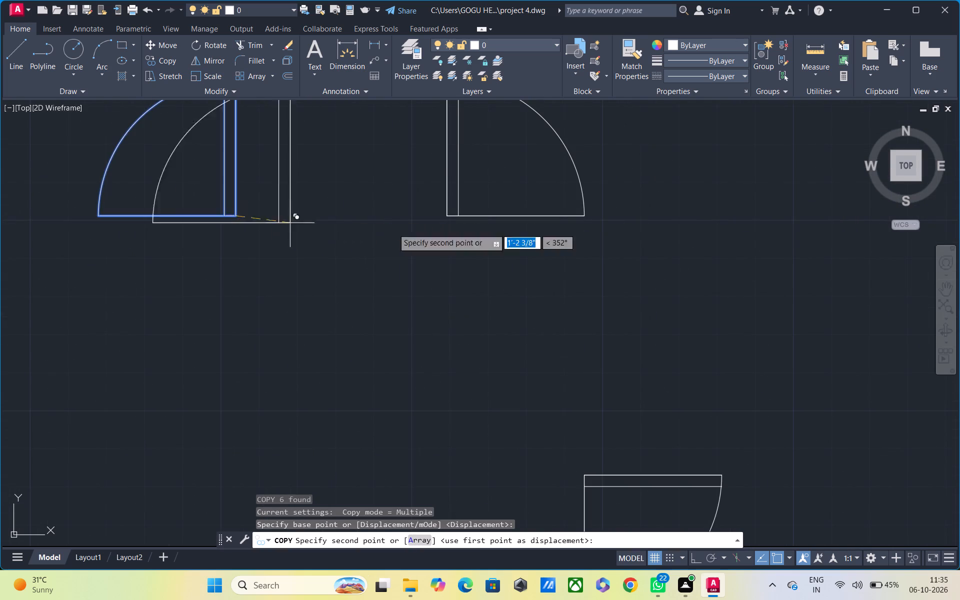
scroll(590, 276, "down", 2)
middle_click_drag(597, 302, 291, 308)
scroll(335, 308, "down", 2)
scroll(536, 368, "up", 2)
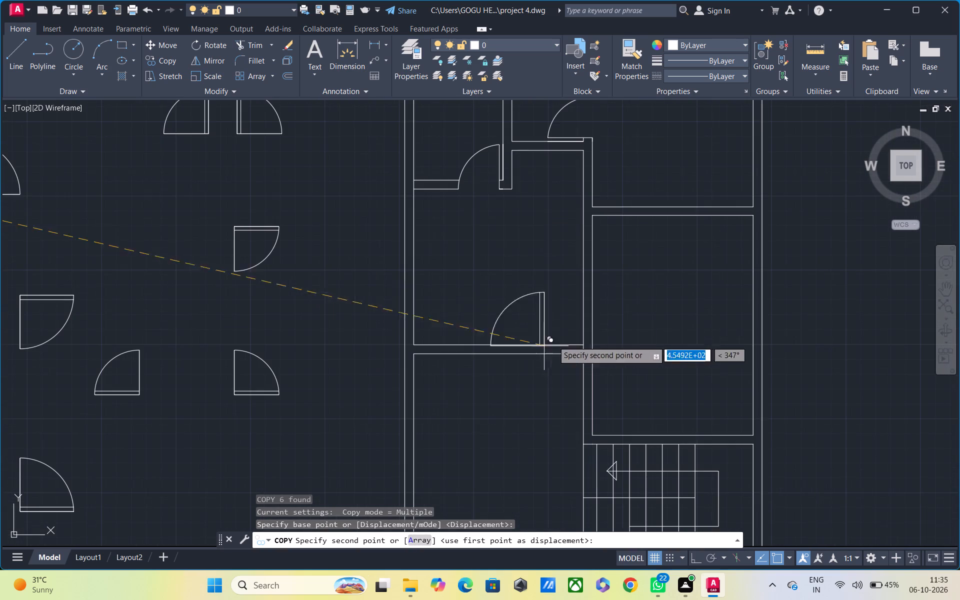
scroll(589, 355, "up", 2)
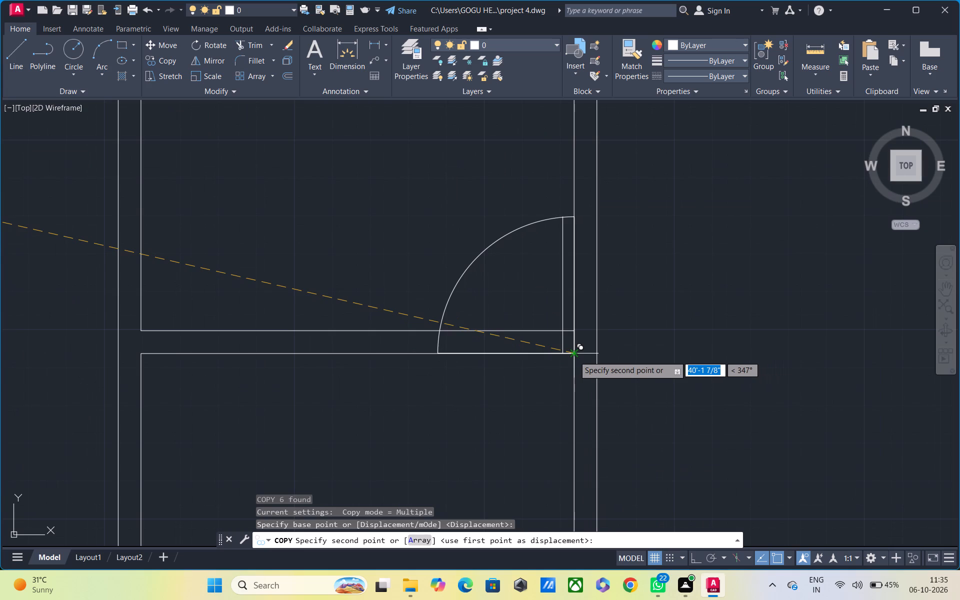
left_click(574, 356)
key("Escape")
Trim the placed door's arc end beyond the leaf's inner line and the leaf-line stub projecting north of the arc.
type("tr")
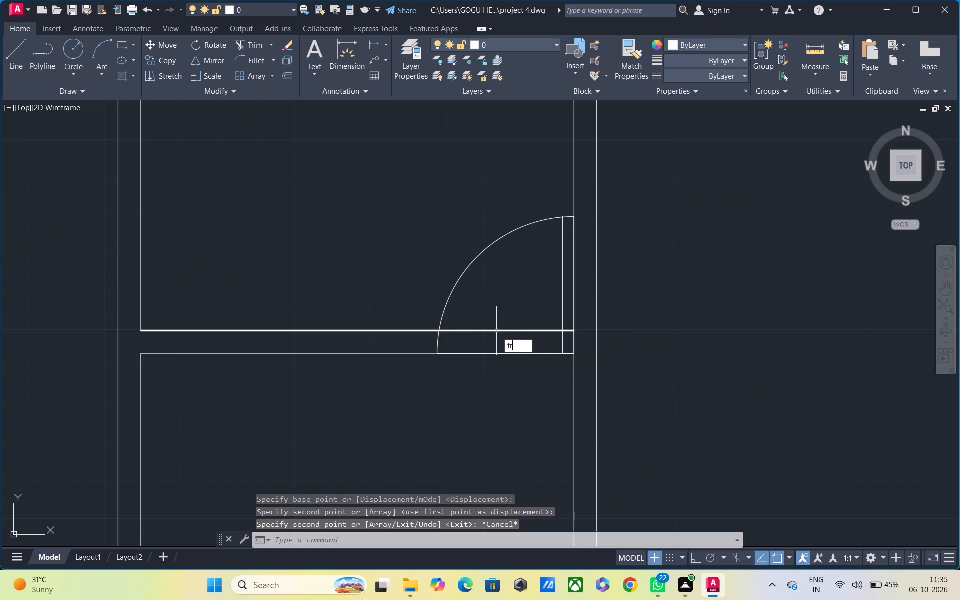
key("space")
scroll(468, 268, "up", 2)
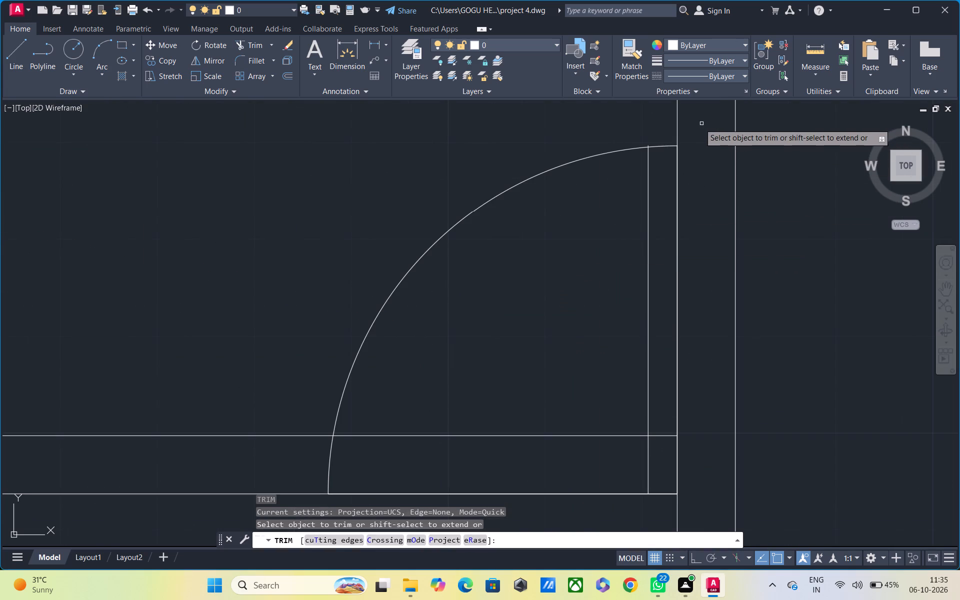
left_click_drag(661, 134, 676, 174)
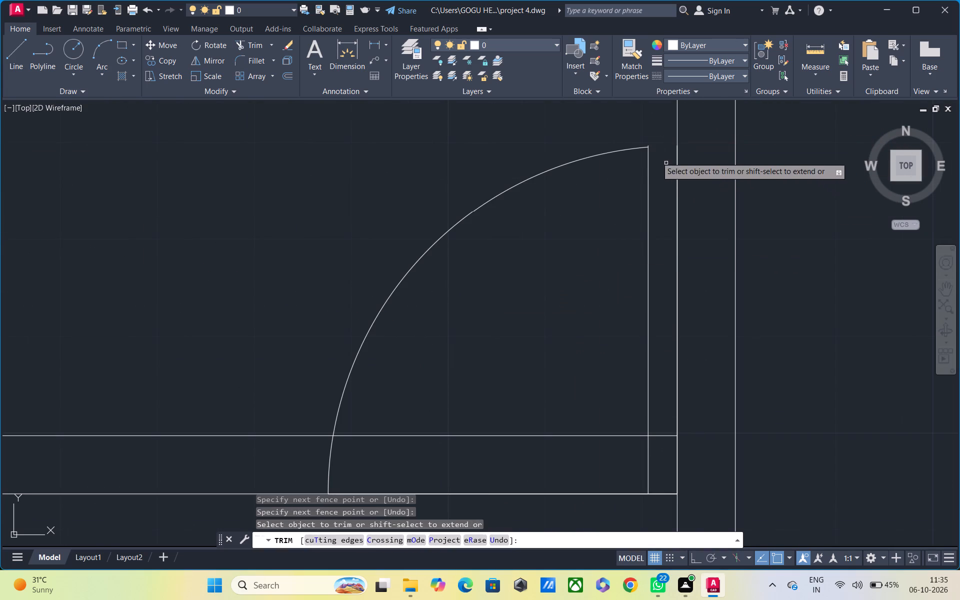
scroll(634, 137, "up", 3)
scroll(696, 155, "up", 3)
middle_click_drag(702, 205, 698, 145)
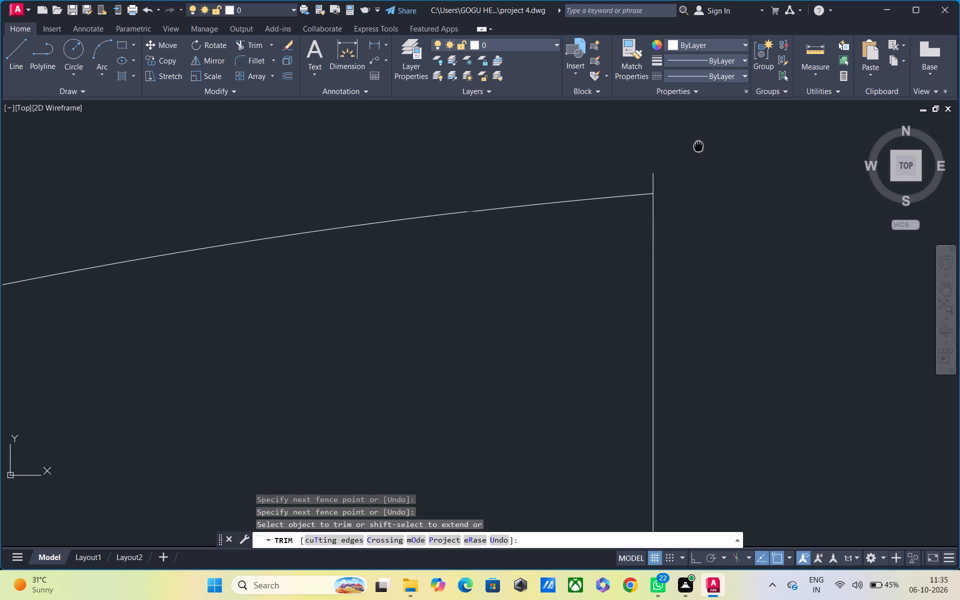
scroll(688, 181, "up", 3)
left_click_drag(565, 183, 457, 189)
Trim the line at the placed door's east edge within the thickness of the southwest room's north wall.
scroll(492, 179, "down", 4)
scroll(633, 223, "down", 1)
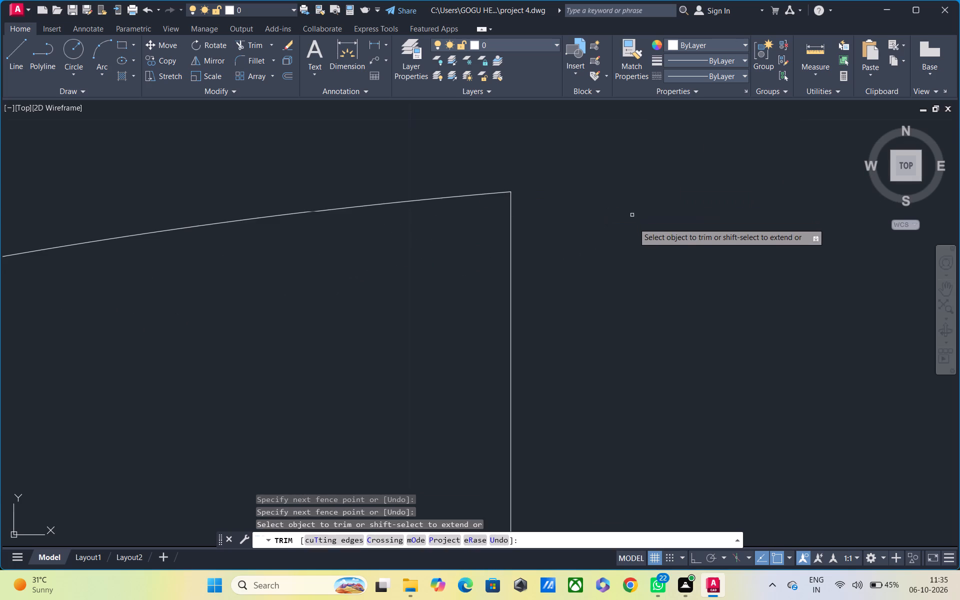
scroll(633, 224, "down", 6)
middle_click_drag(632, 263, 574, 47)
scroll(595, 194, "up", 1)
middle_click_drag(595, 195, 633, 247)
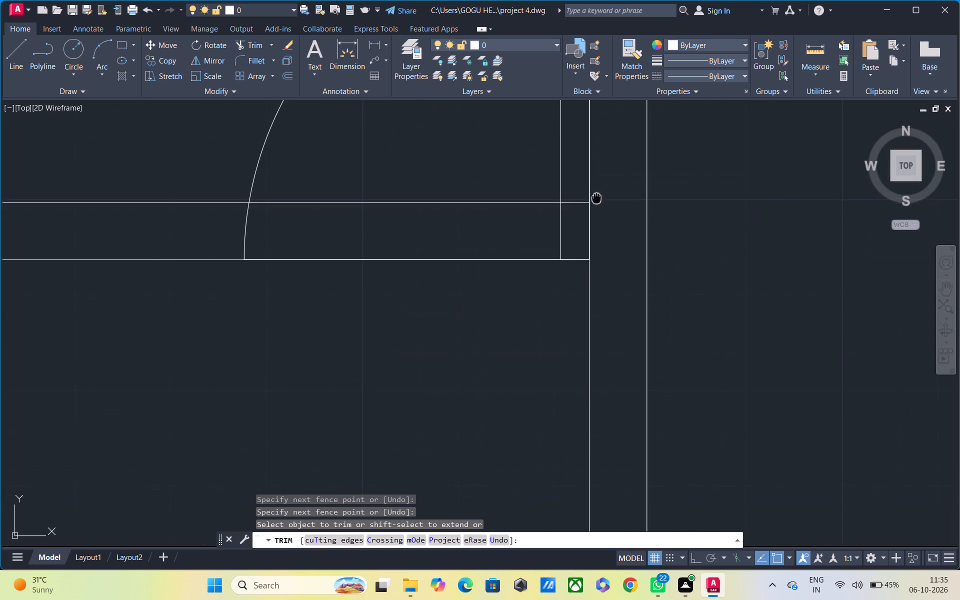
middle_click_drag(633, 247, 682, 315)
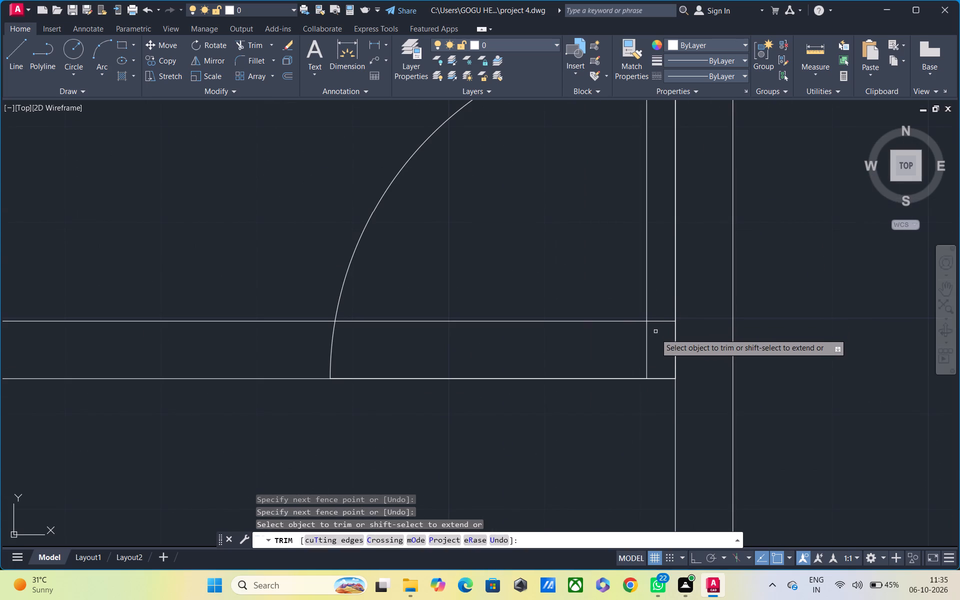
left_click(676, 341)
left_click_drag(689, 331, 667, 351)
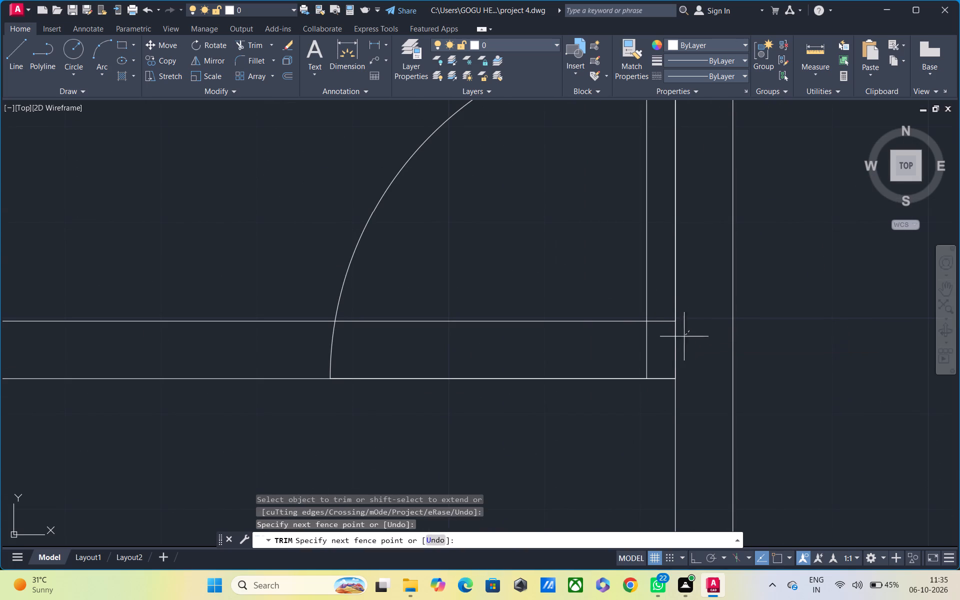
left_click_drag(667, 351, 661, 353)
Trim both lines of the southwest room's north wall across the door opening between the arc and the leaf line.
scroll(676, 339, "up", 1)
scroll(676, 338, "down", 3)
left_click_drag(632, 304, 631, 374)
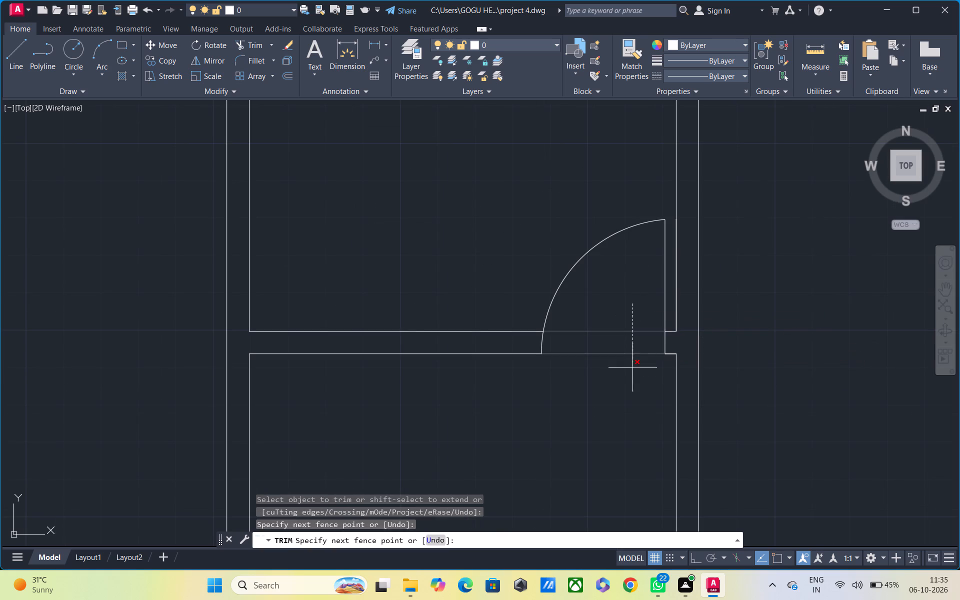
left_click_drag(631, 374, 631, 378)
scroll(626, 356, "down", 4)
middle_click_drag(617, 362, 554, 329)
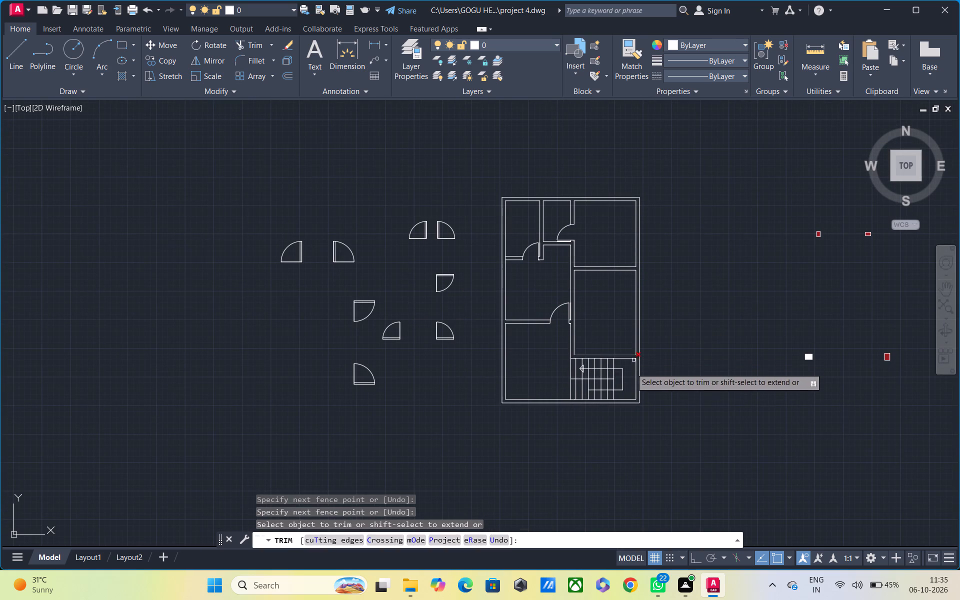
middle_click_drag(595, 289, 613, 321)
key("Escape")
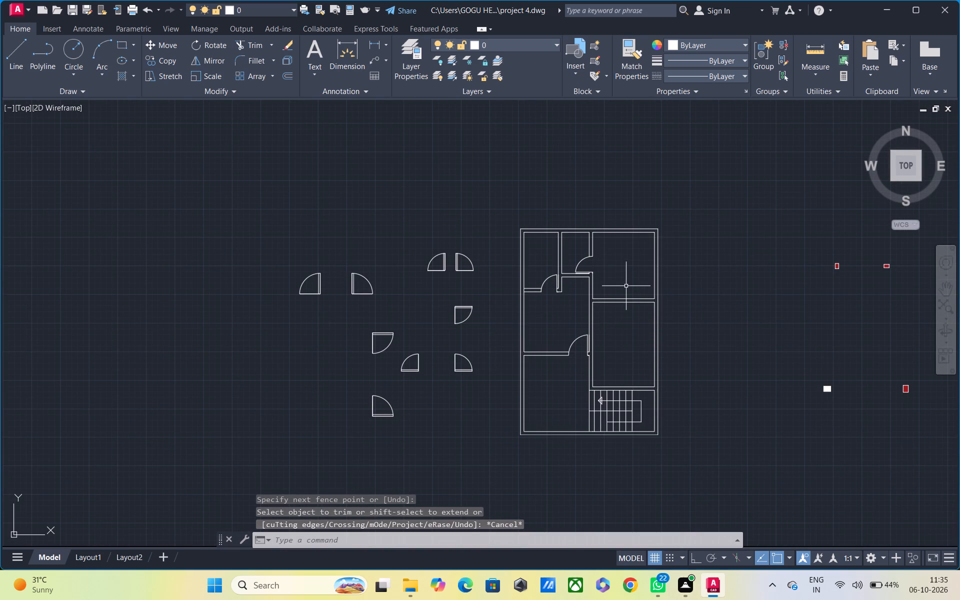
Offset the south face of the northeast room's south wall 3.5' south, and offset that line 6" south to form a new wall.
type("o")
key("space")
scroll(656, 312, "up", 2)
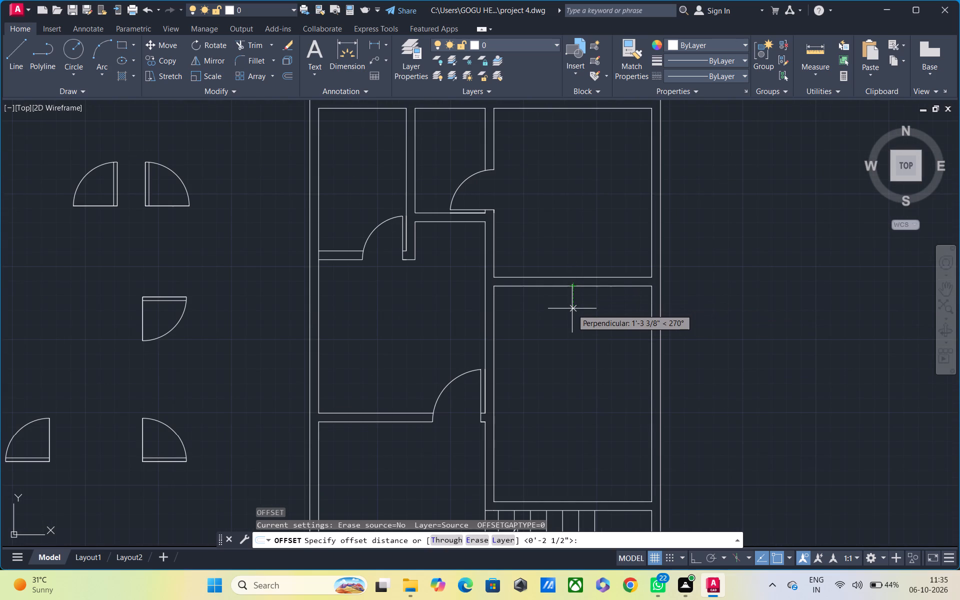
type("3.5\"")
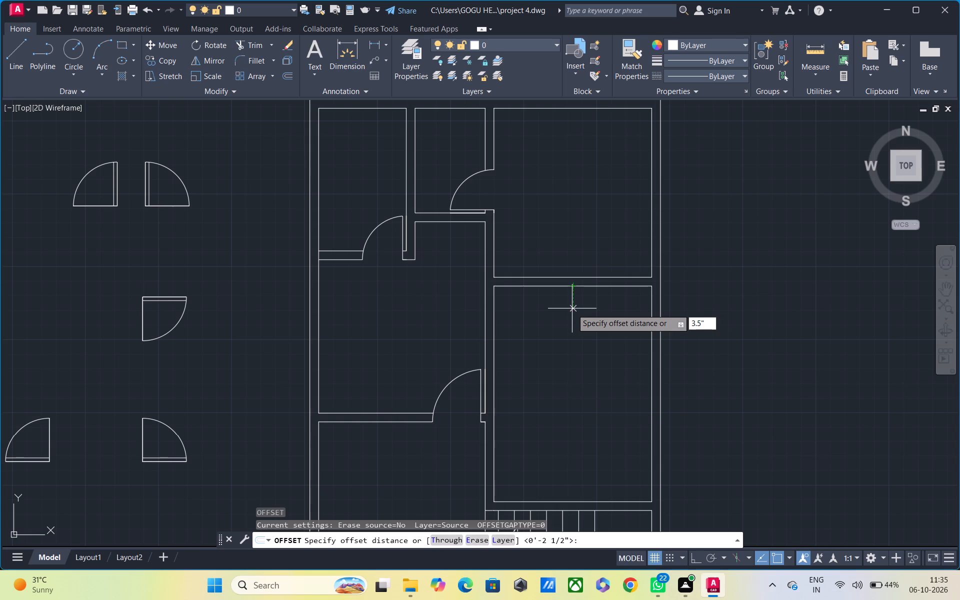
key("BackSpace")
key("apostrophe")
key("Return")
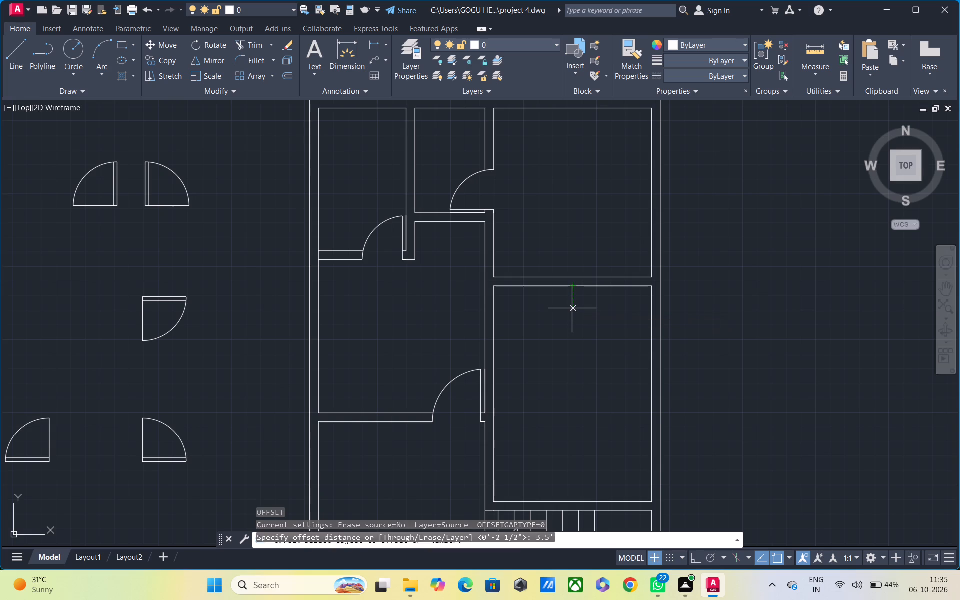
left_click(581, 287)
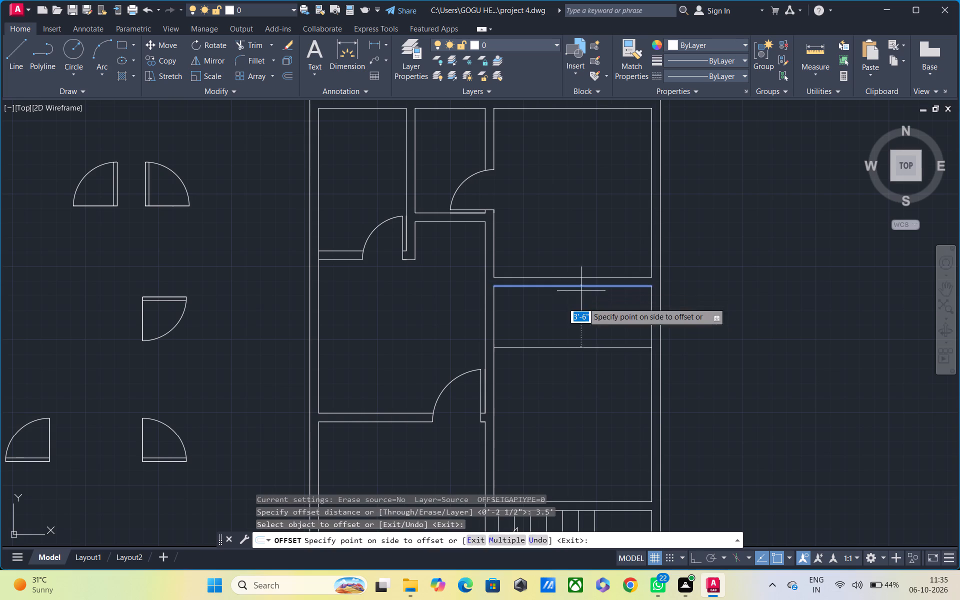
left_click(588, 330)
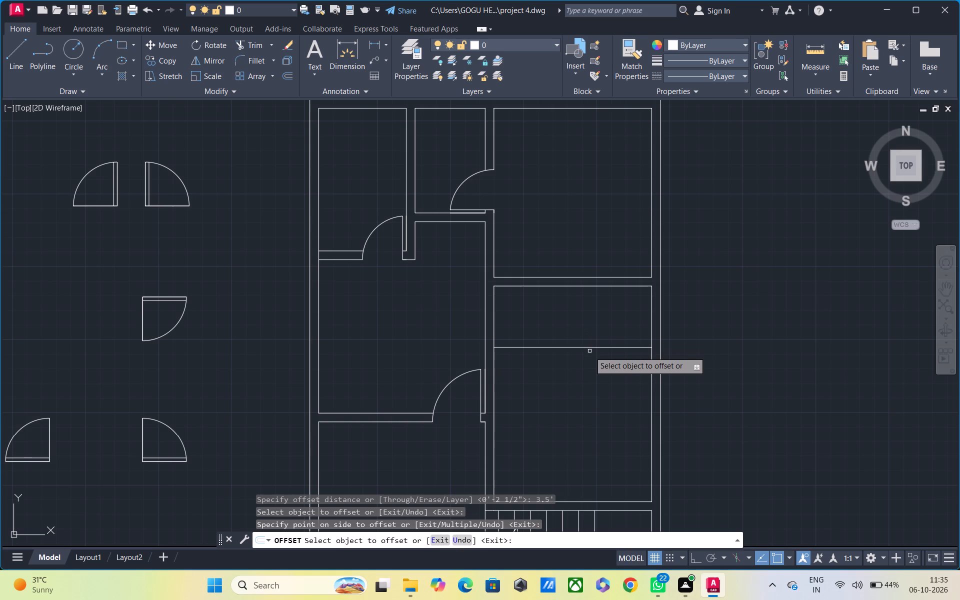
left_click(587, 348)
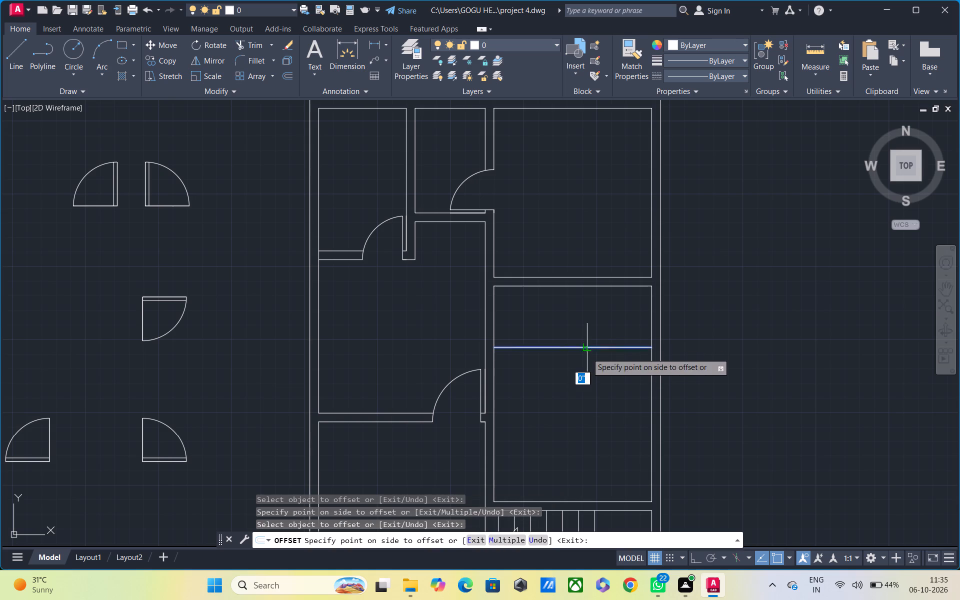
type("6\"")
key("Return")
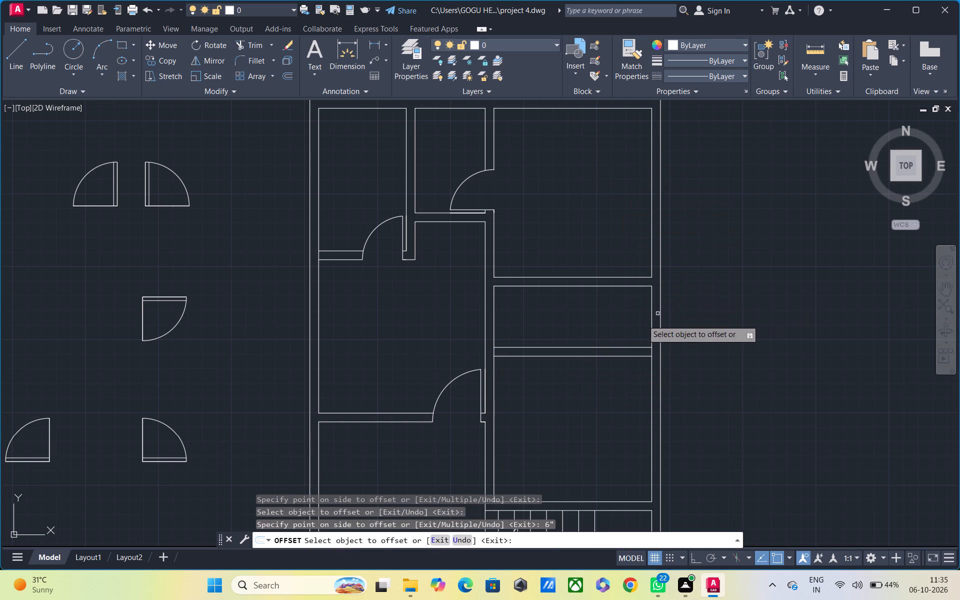
scroll(645, 350, "up", 3)
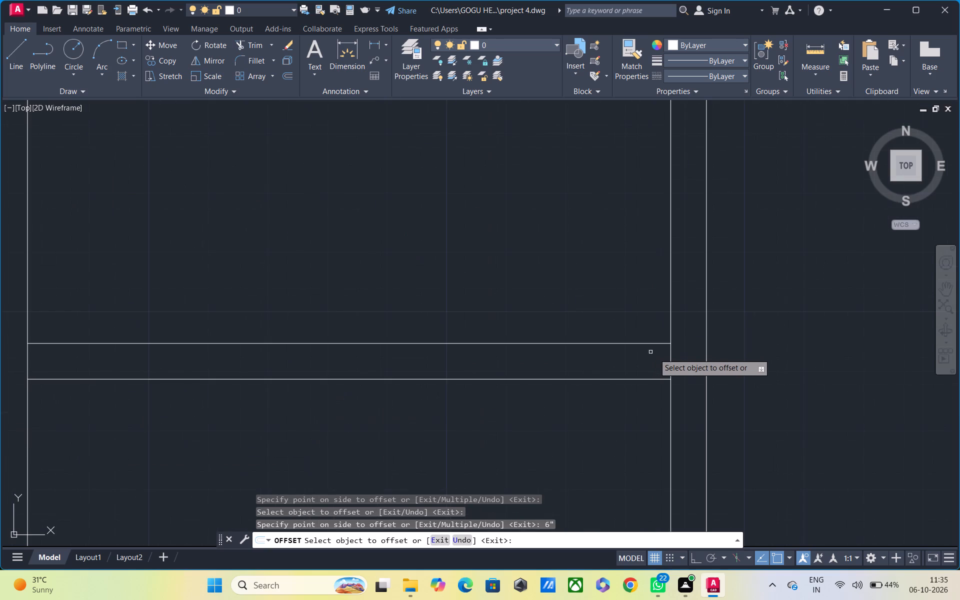
key("Escape")
Trim the outer east wall's inner face between the new wall's two lines.
type("tr")
key("space")
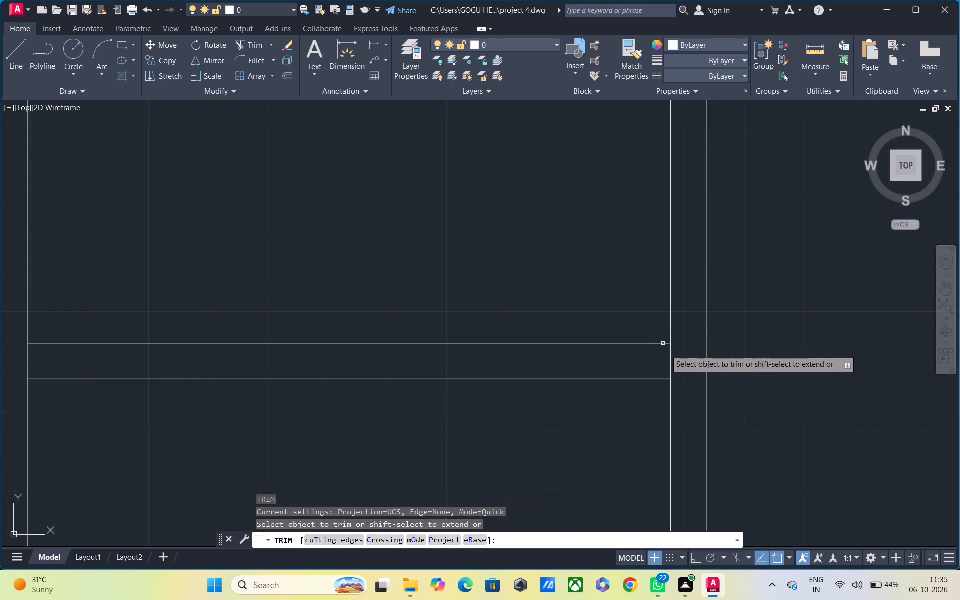
left_click_drag(665, 355, 683, 362)
scroll(678, 347, "down", 3)
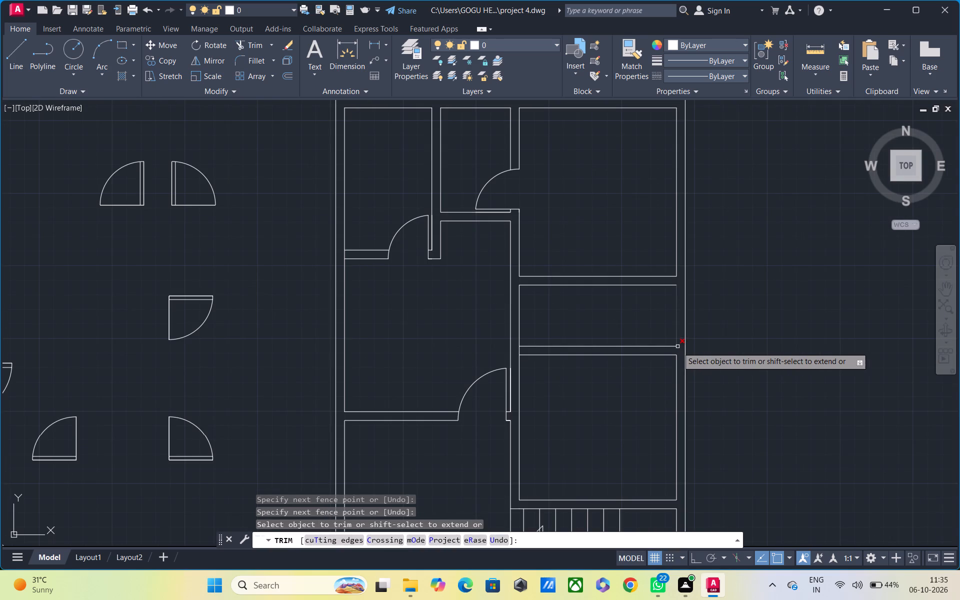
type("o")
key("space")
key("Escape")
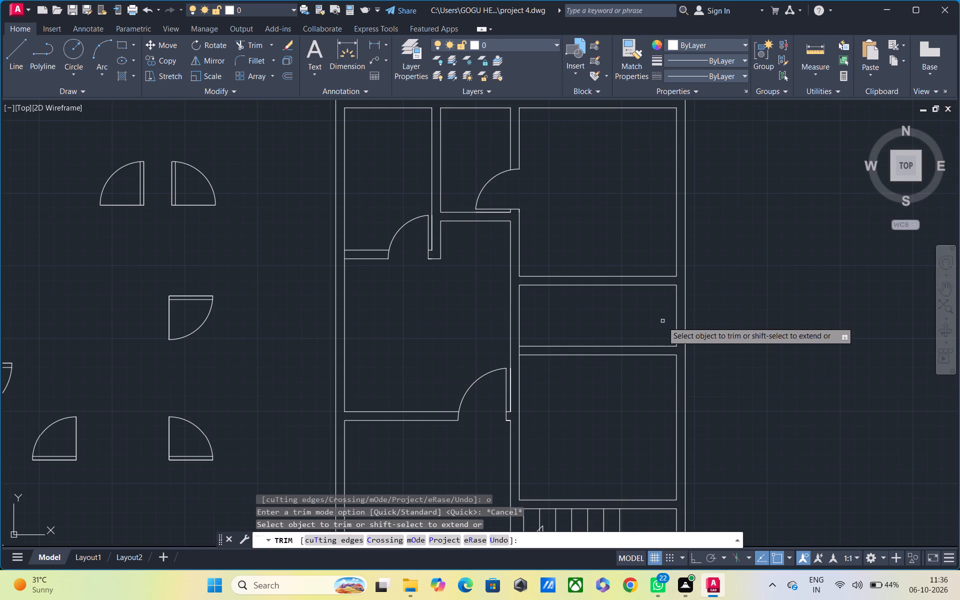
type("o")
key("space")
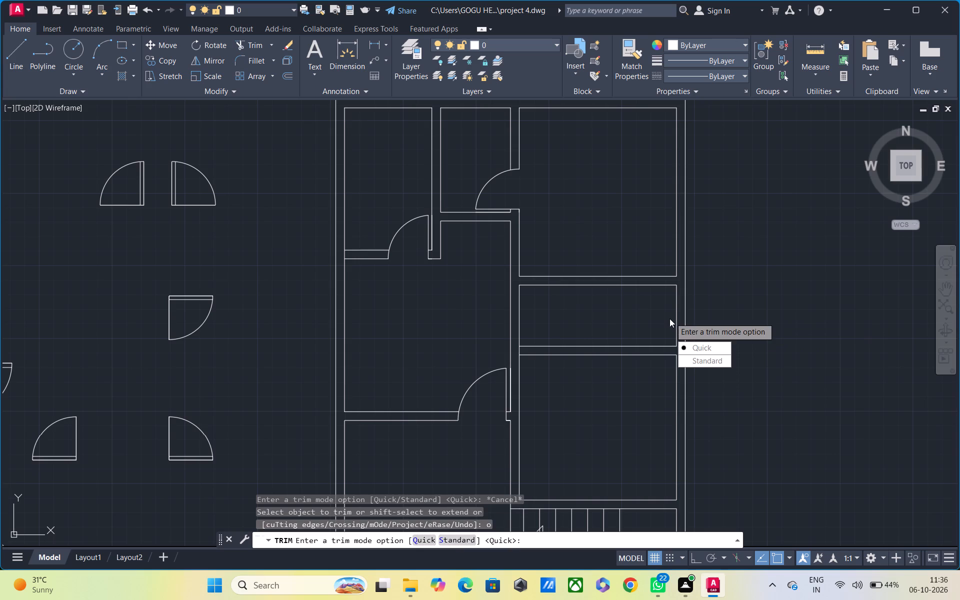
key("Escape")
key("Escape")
Offset the east wall's inner face in the narrow east room 5'5" west, and offset that line 6" west to form a partition.
key("o")
key("space")
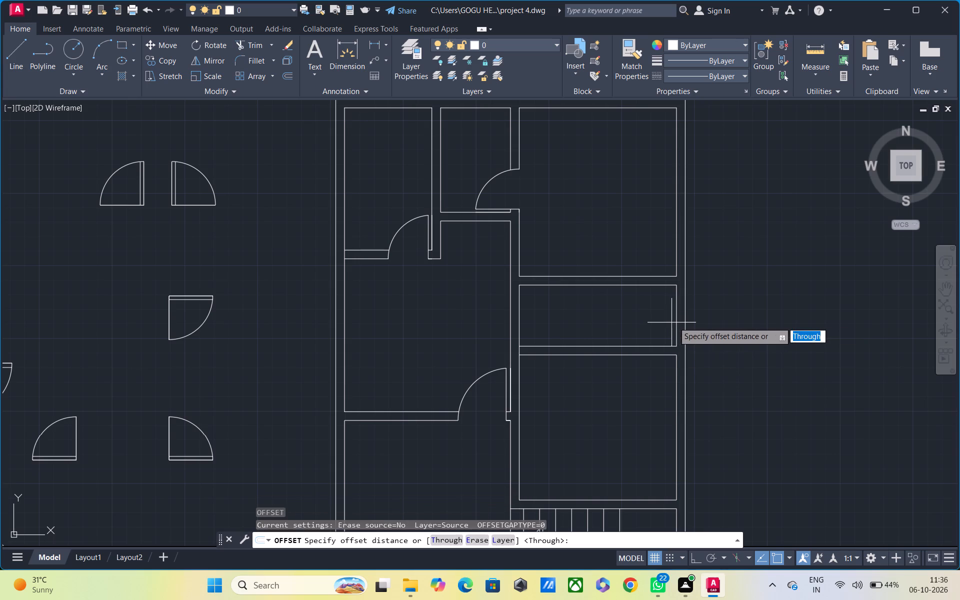
double_click(660, 310)
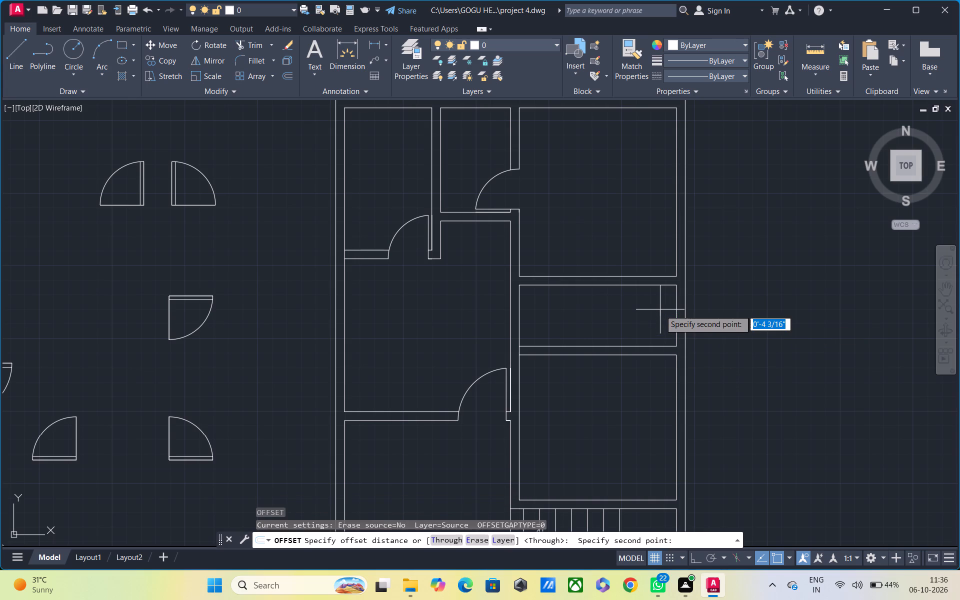
left_click(645, 316)
left_click(676, 306)
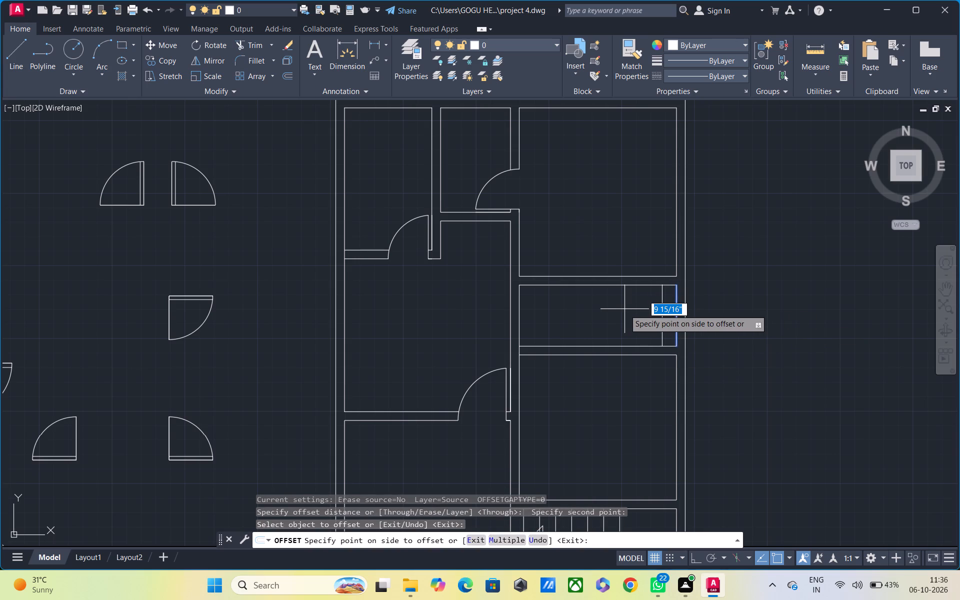
key("5")
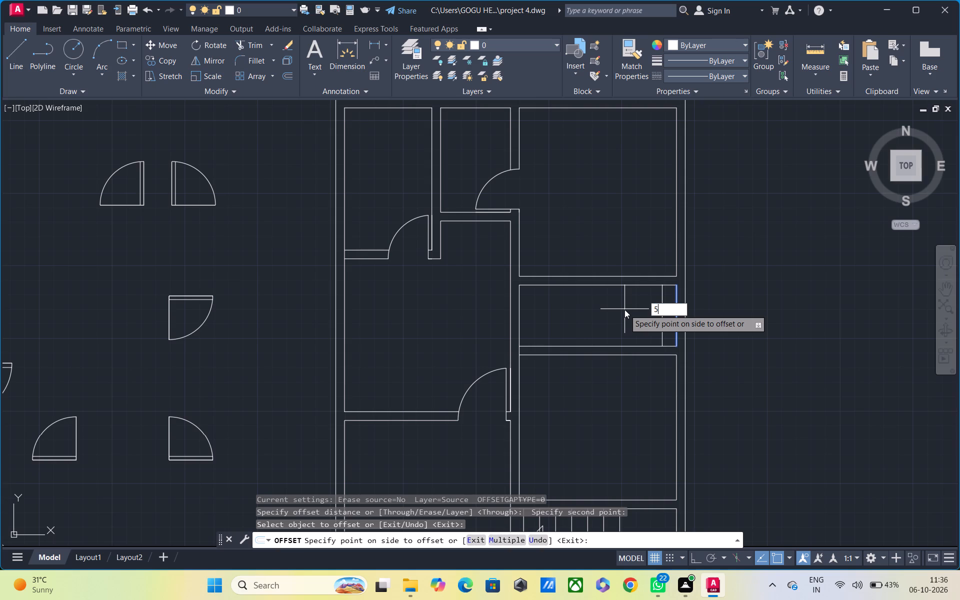
type("'5\"")
key("Return")
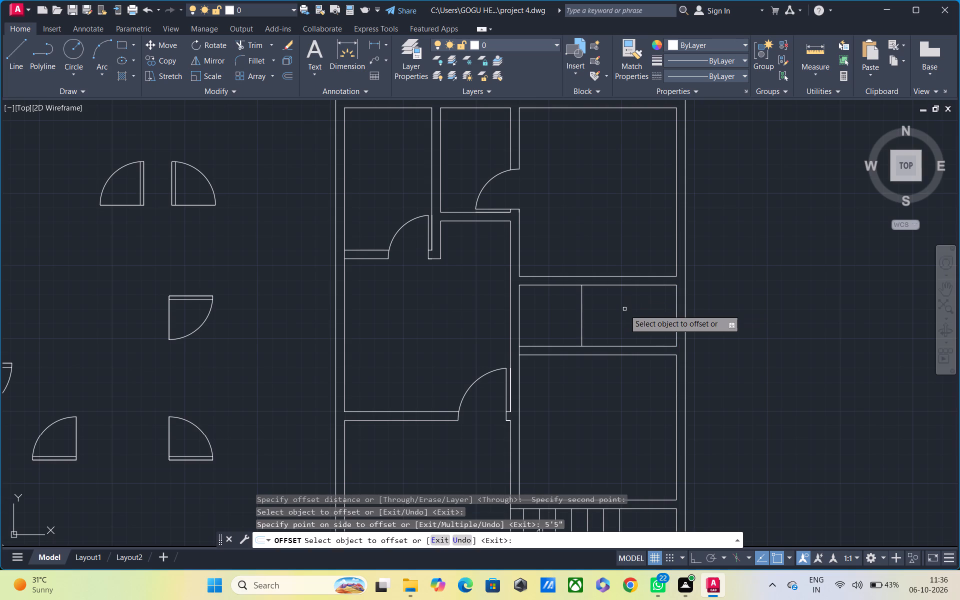
left_click(582, 315)
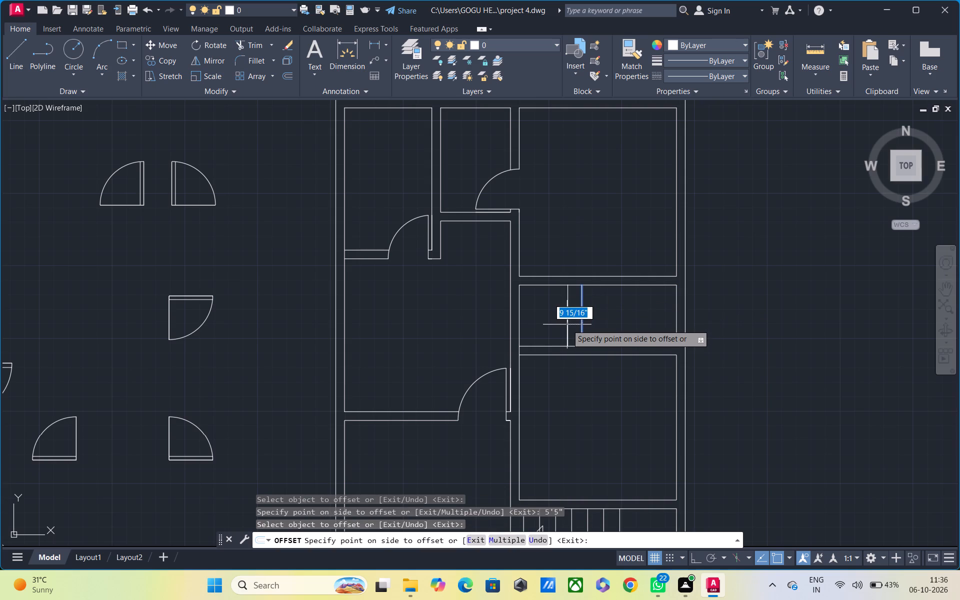
type("6\"")
key("Return")
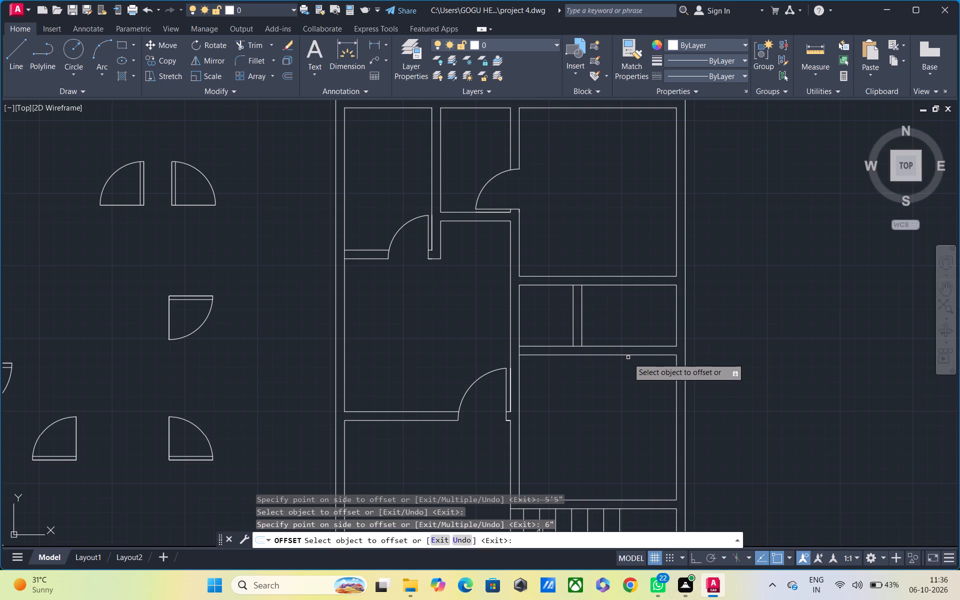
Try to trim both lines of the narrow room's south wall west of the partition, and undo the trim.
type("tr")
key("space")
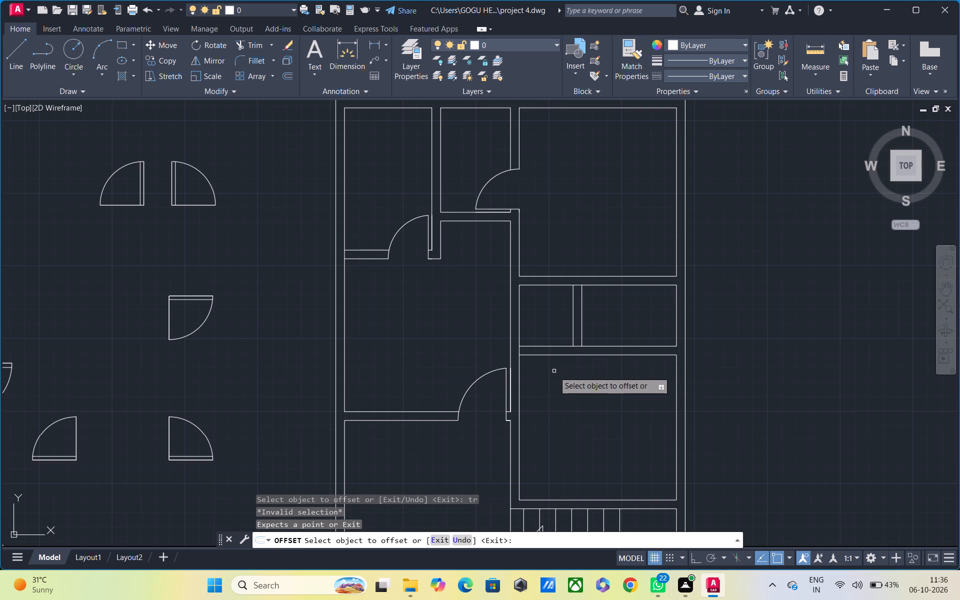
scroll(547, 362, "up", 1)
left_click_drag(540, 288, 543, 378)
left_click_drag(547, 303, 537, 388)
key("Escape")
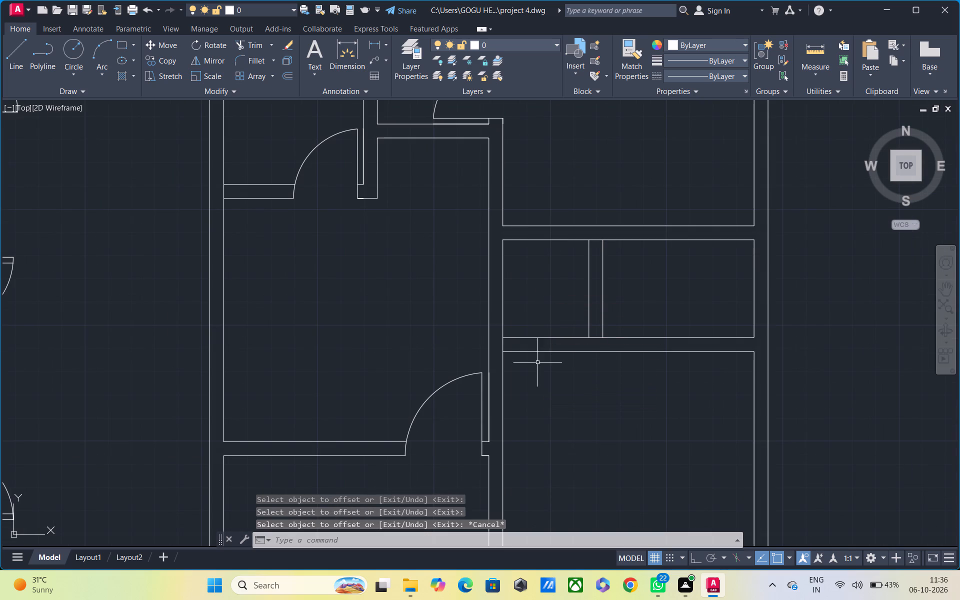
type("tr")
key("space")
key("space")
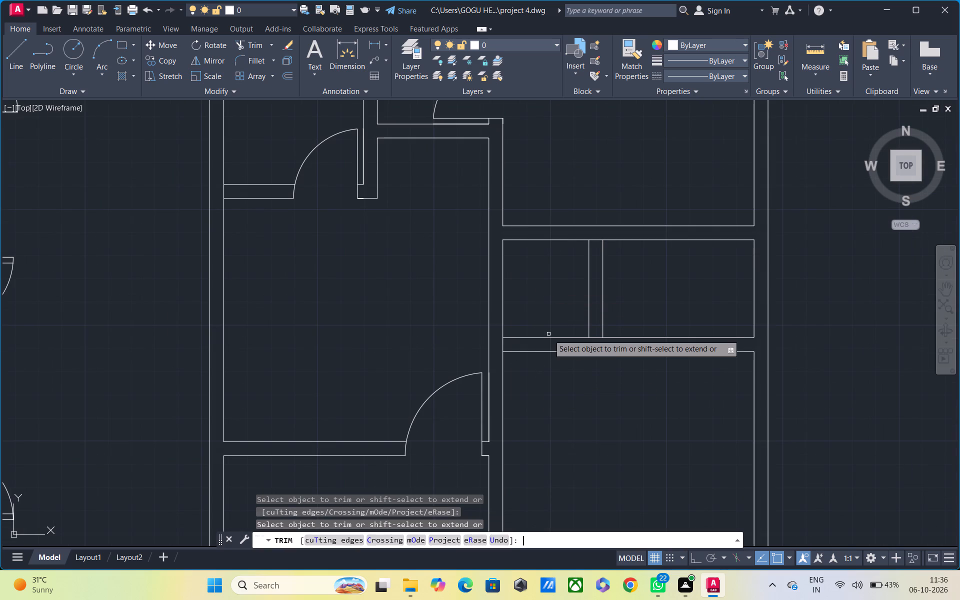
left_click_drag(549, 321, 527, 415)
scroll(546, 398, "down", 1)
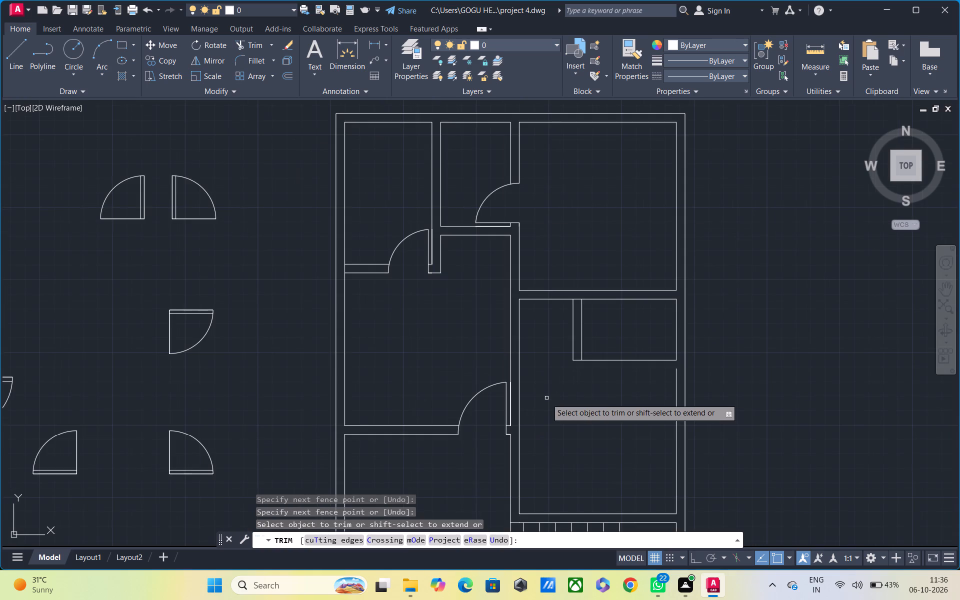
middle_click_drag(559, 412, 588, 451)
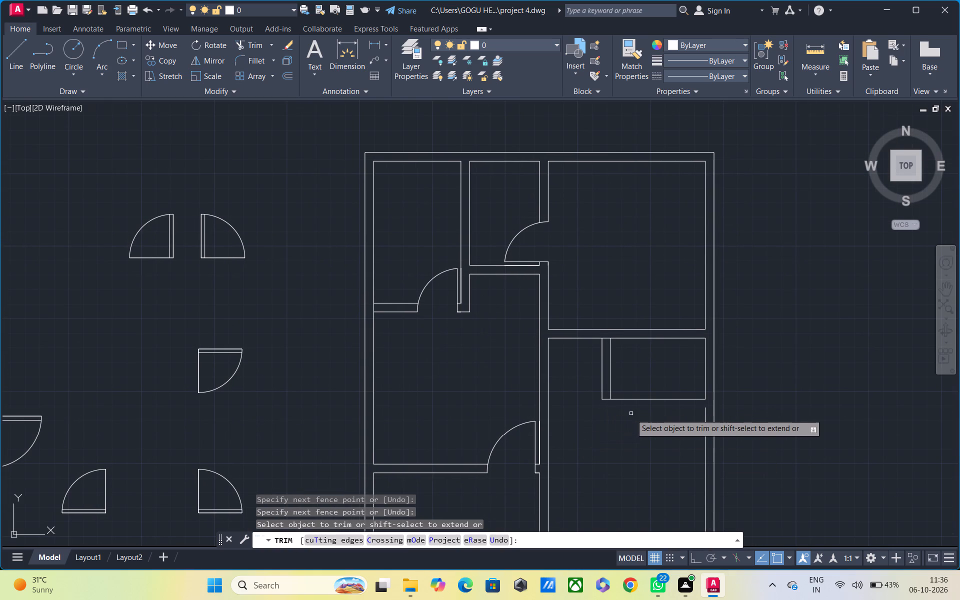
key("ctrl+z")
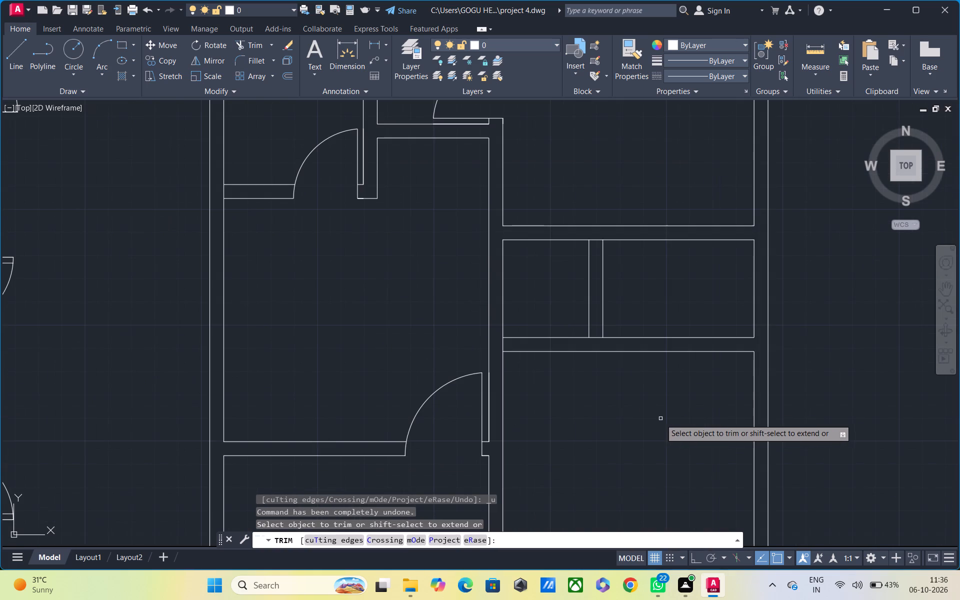
Trim the north line of the narrow room's south wall west of the partition, and remove that wall's entire south line.
middle_click_drag(655, 390, 651, 435)
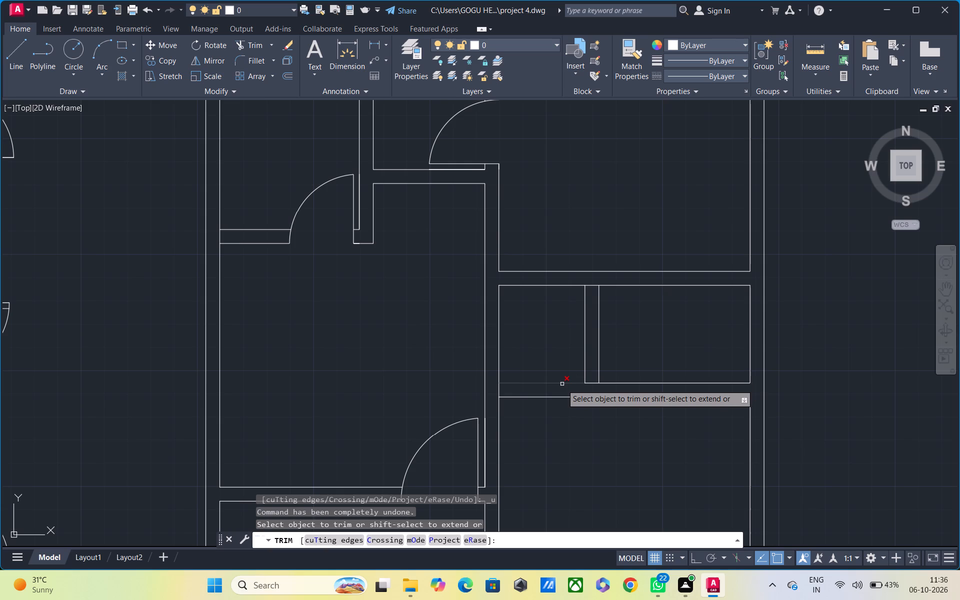
left_click(562, 384)
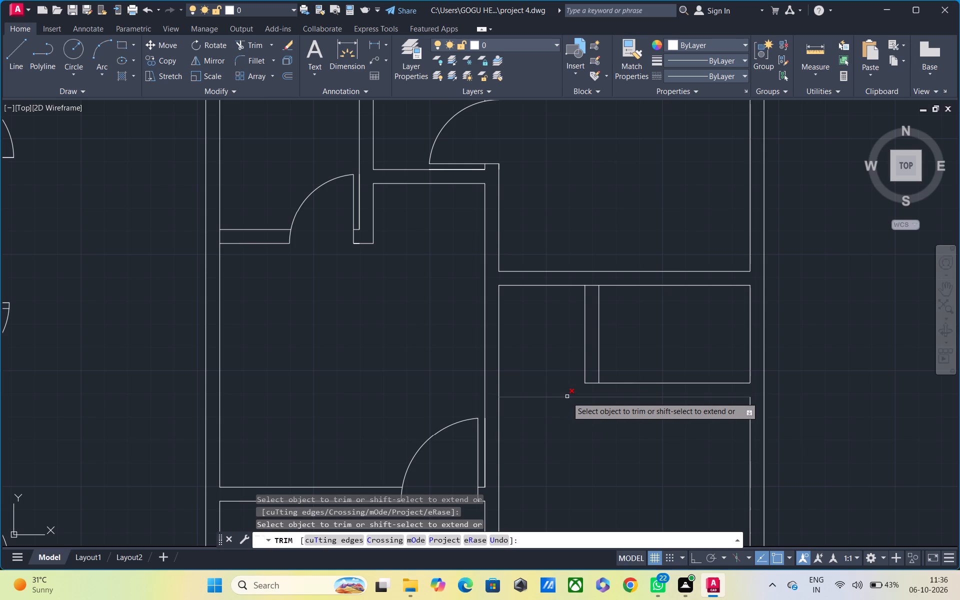
left_click(567, 397)
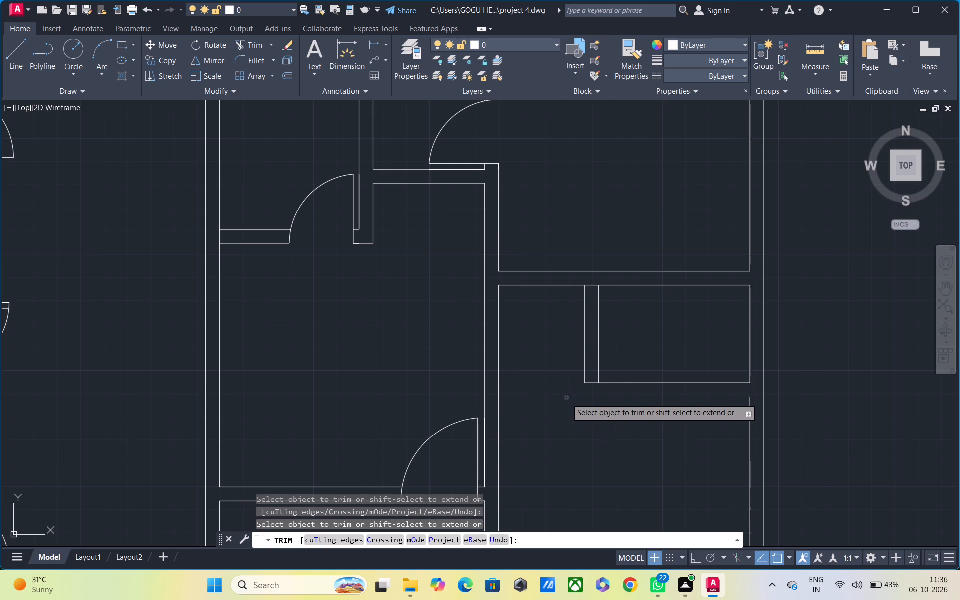
key("Escape")
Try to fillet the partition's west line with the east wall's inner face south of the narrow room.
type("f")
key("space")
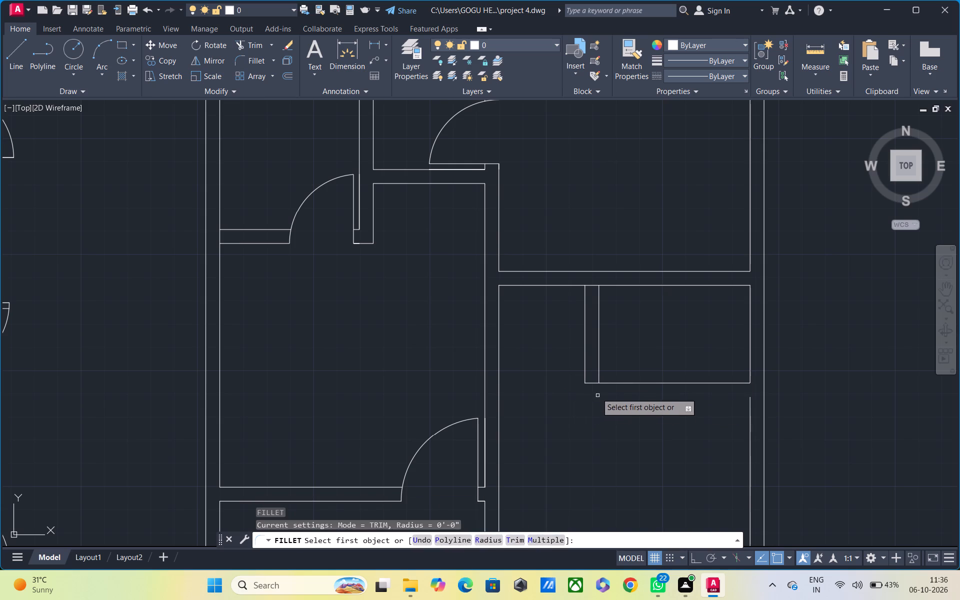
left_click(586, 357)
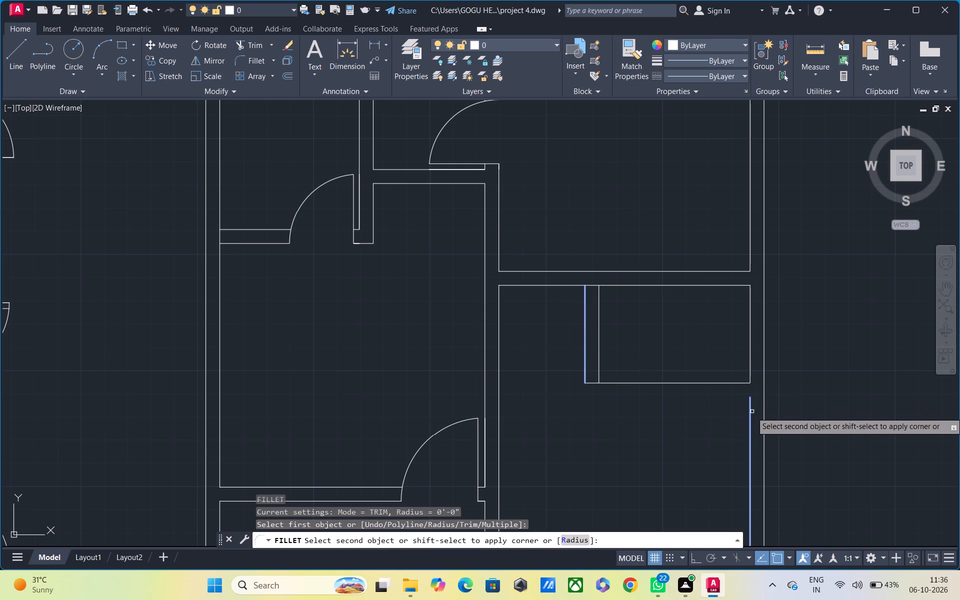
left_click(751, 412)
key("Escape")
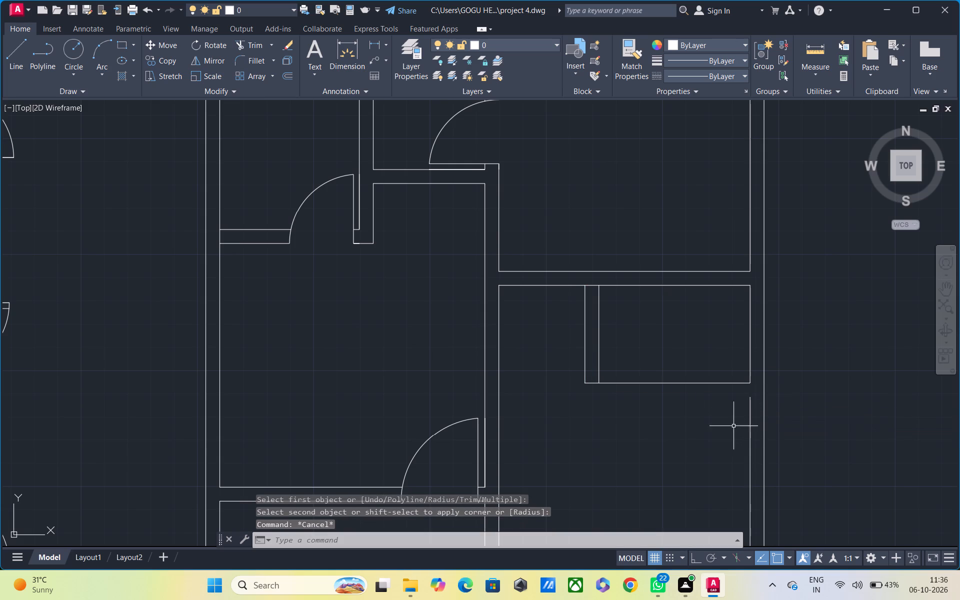
Redraw the south wall's south line 5'11" west from the east wall's inner face, and close it 6" north to the partition's west line.
type("l")
key("space")
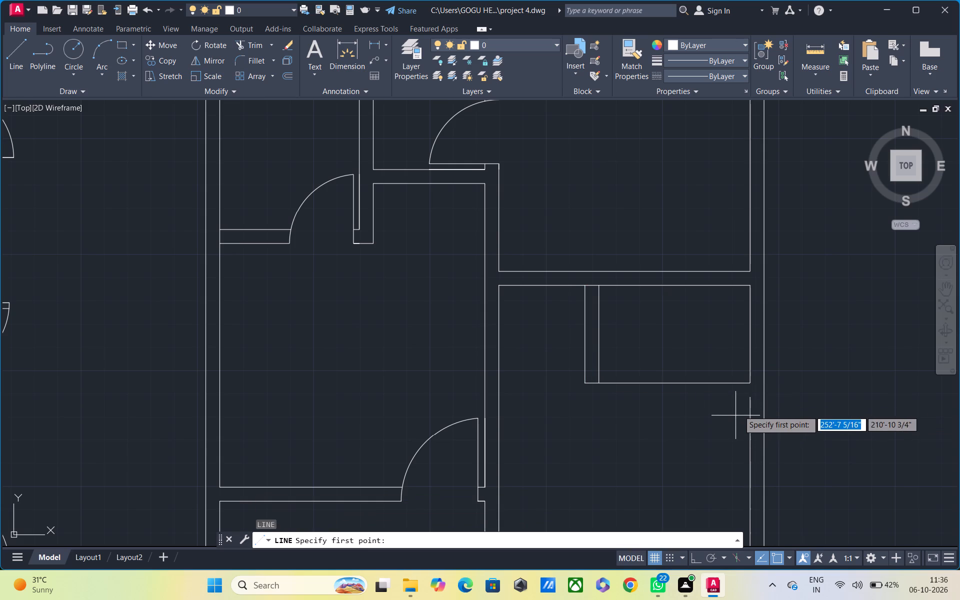
scroll(755, 397, "up", 2)
left_click(745, 402)
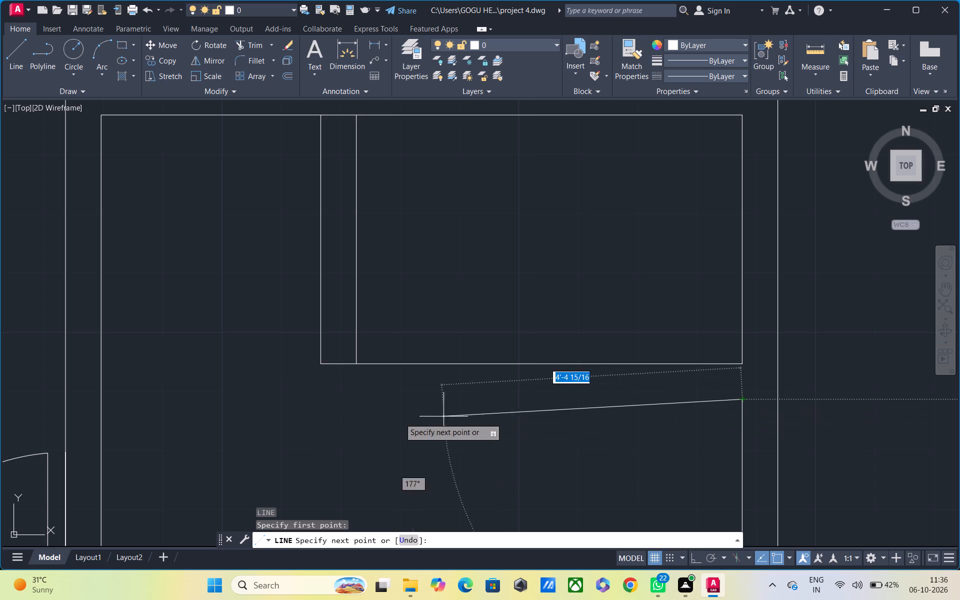
left_click(321, 399)
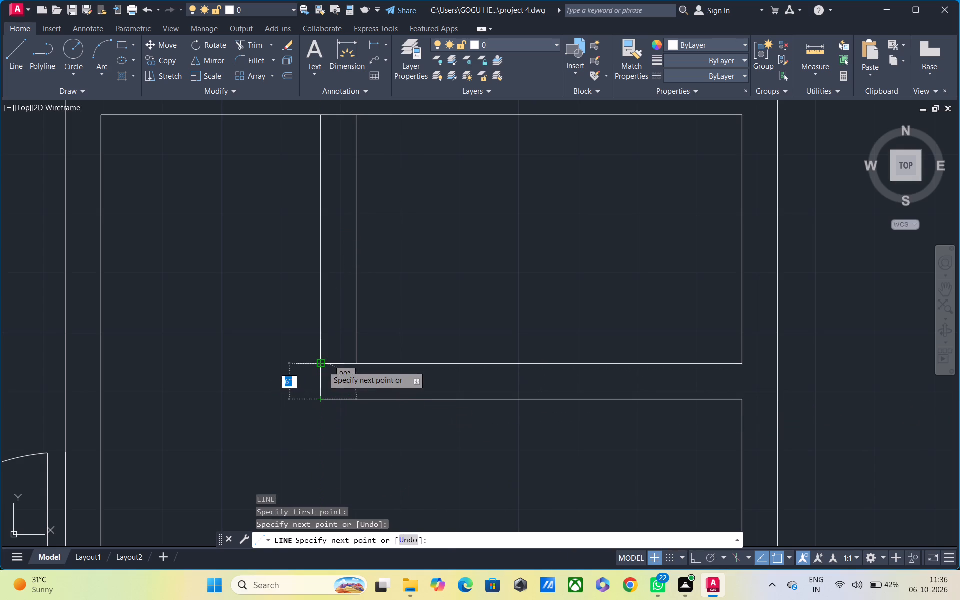
left_click(323, 366)
key("Escape")
Trim the south wall's north line within the partition's thickness to open the wall corner.
scroll(433, 410, "down", 1)
middle_click_drag(442, 412, 528, 414)
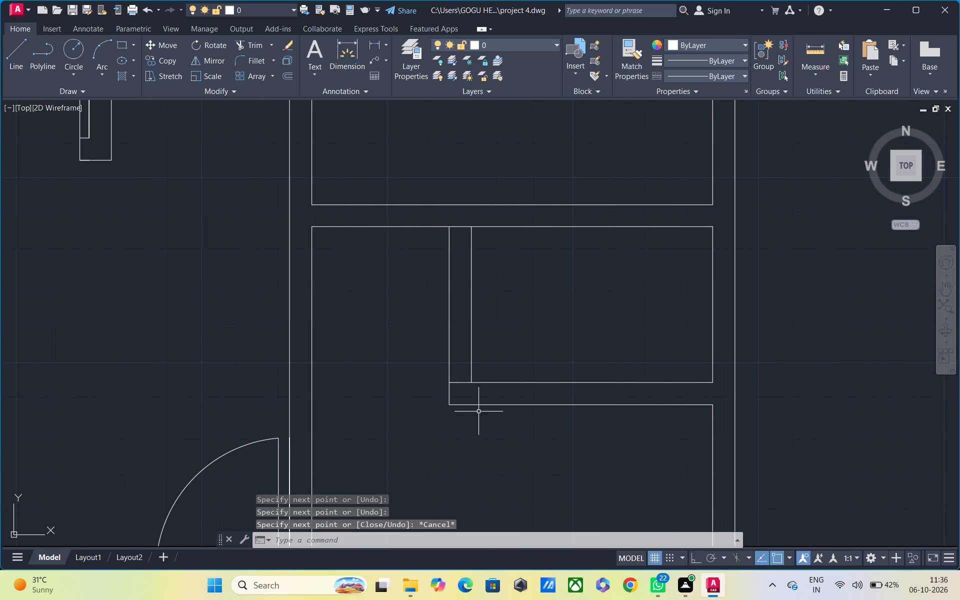
type("tr")
key("space")
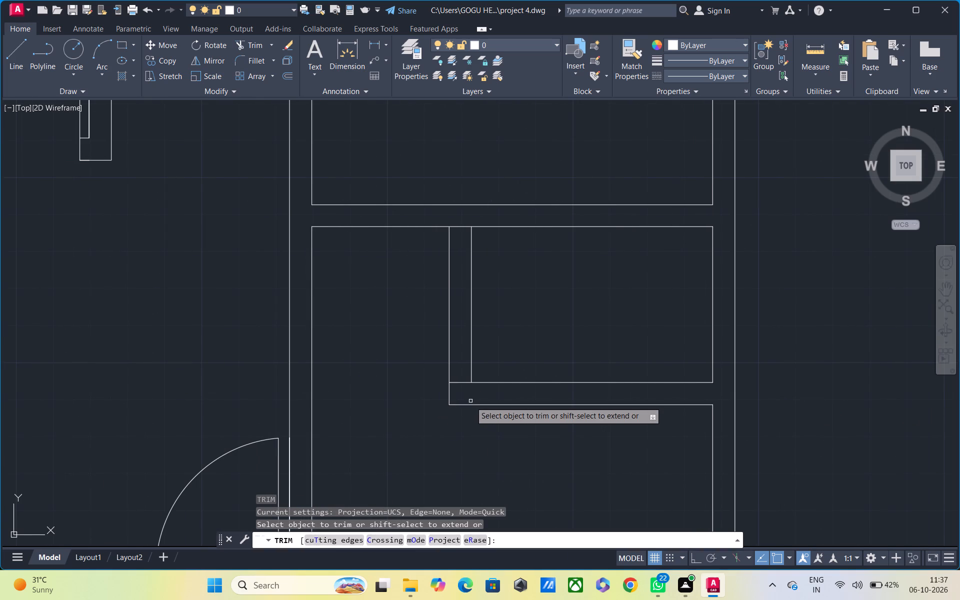
scroll(469, 401, "up", 1)
left_click_drag(453, 364, 449, 382)
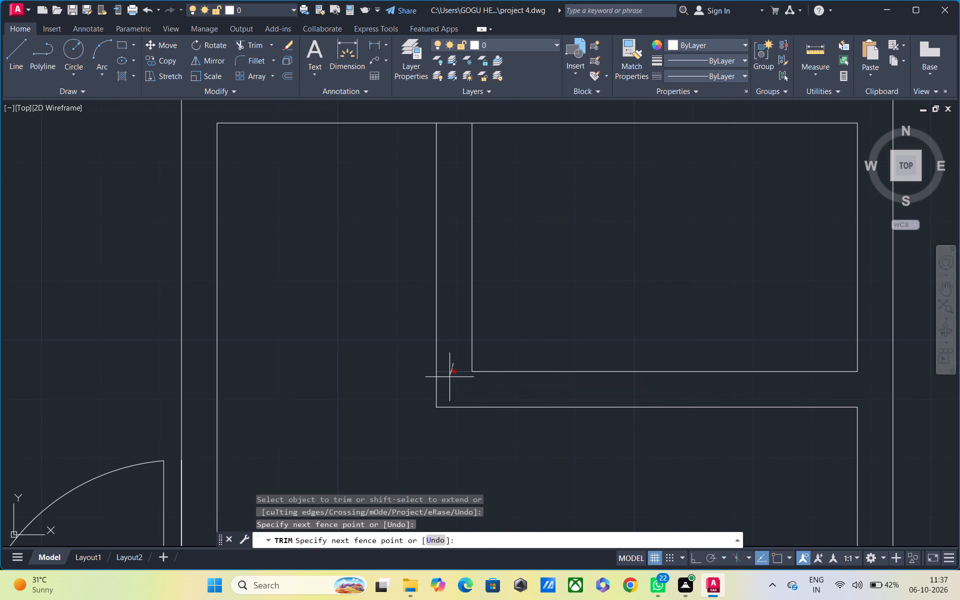
left_click_drag(449, 382, 449, 386)
scroll(469, 372, "down", 1)
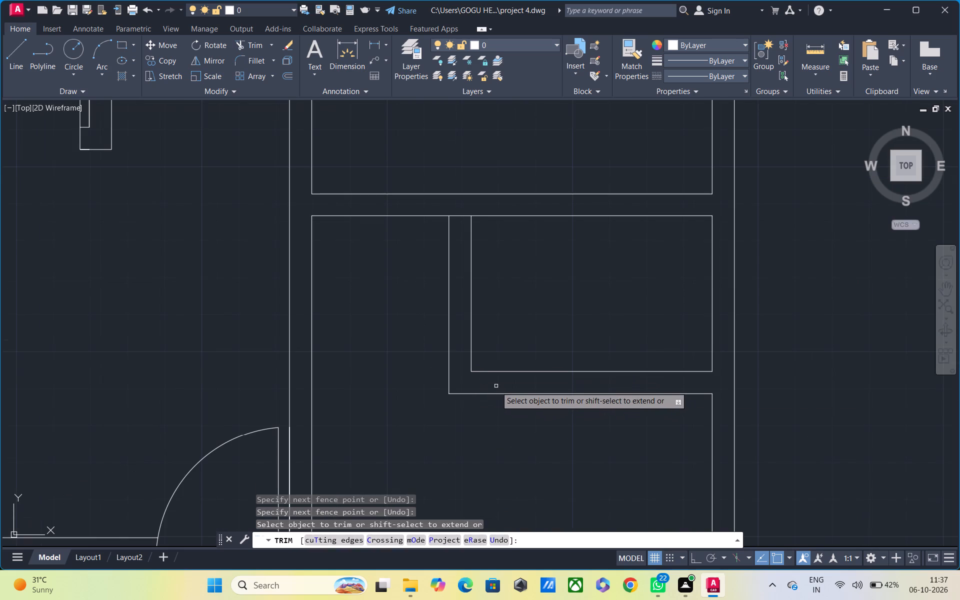
key("Escape")
Draw a line 0.5' east along the wall's south face from below the partition's east line, north across the wall and back to the corner.
type("l")
key("space")
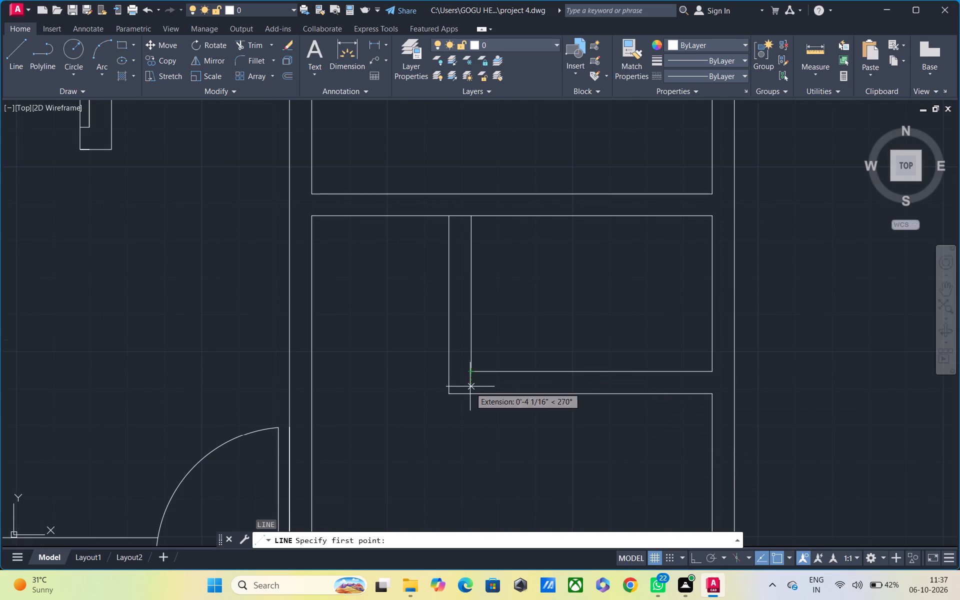
left_click(468, 397)
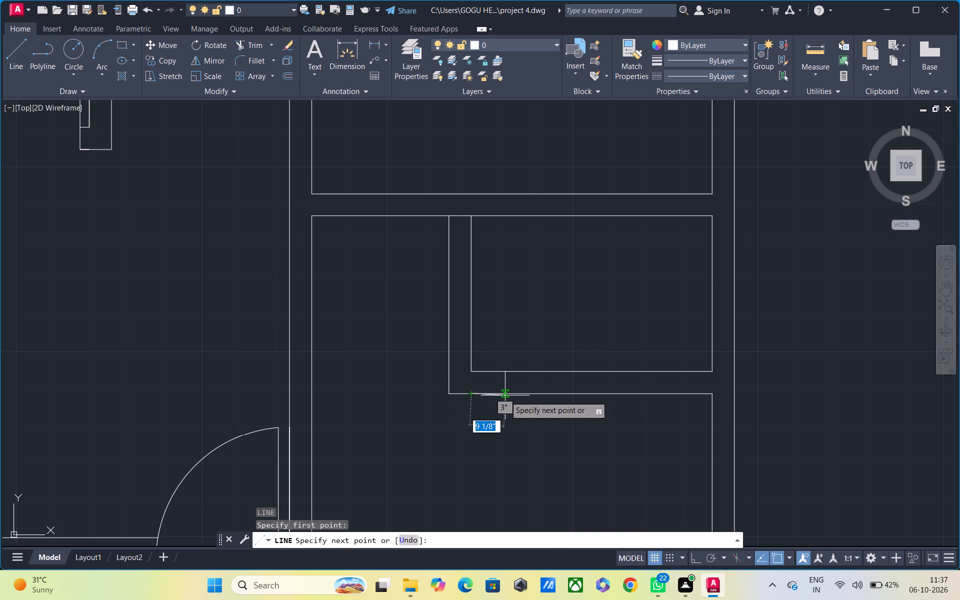
key("F8")
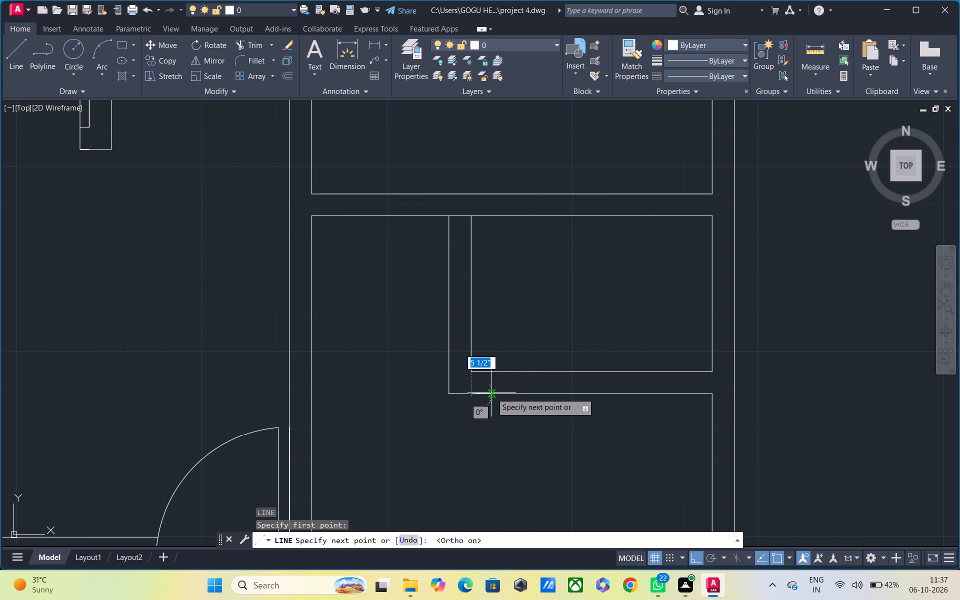
type("0.5")
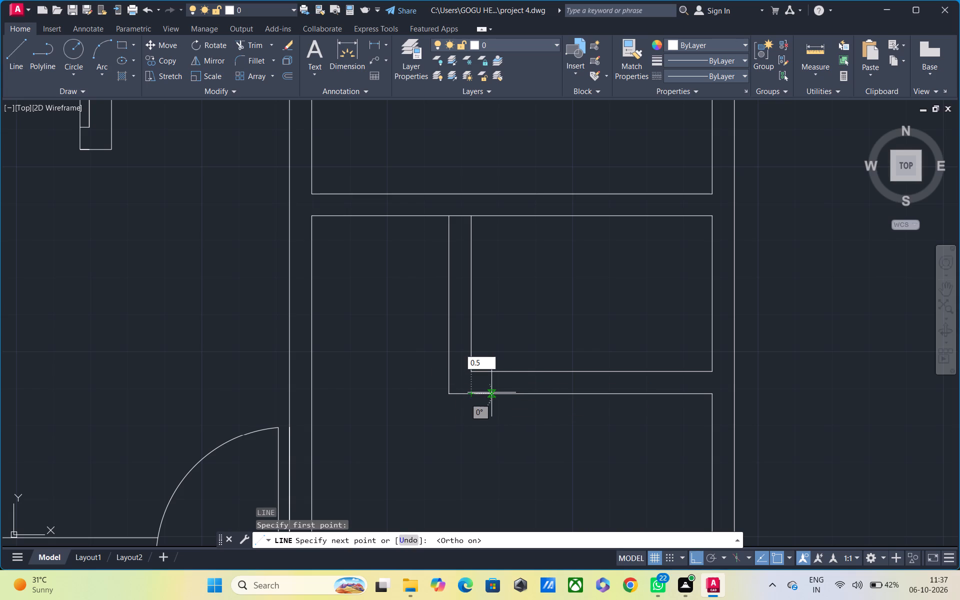
key("apostrophe")
key("Return")
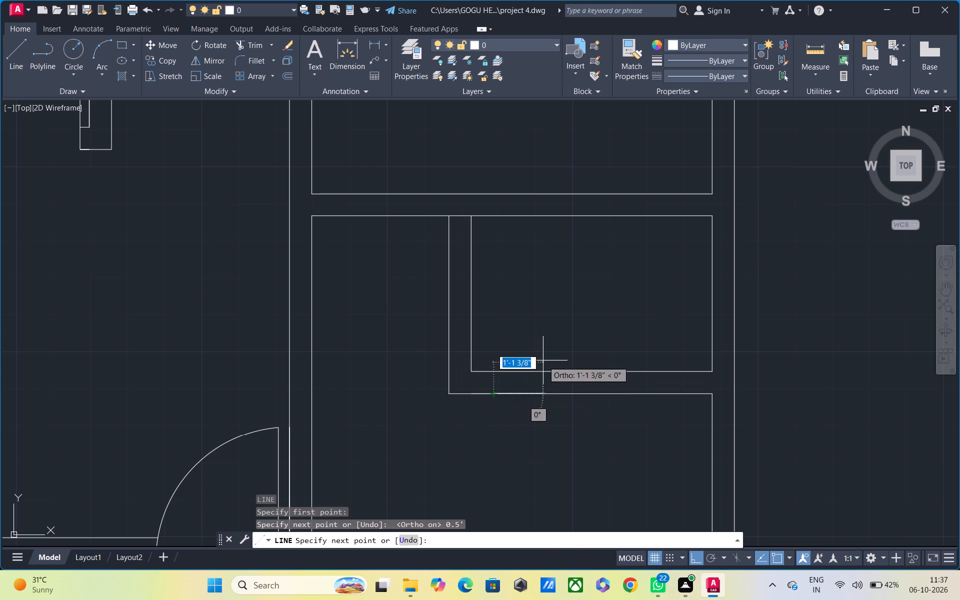
left_click(491, 371)
left_click(471, 373)
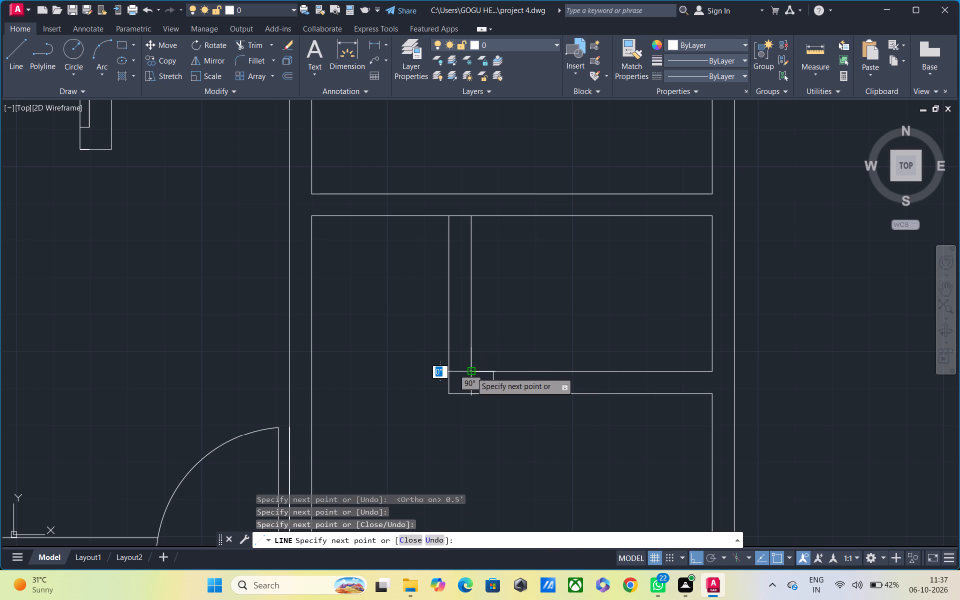
key("Escape")
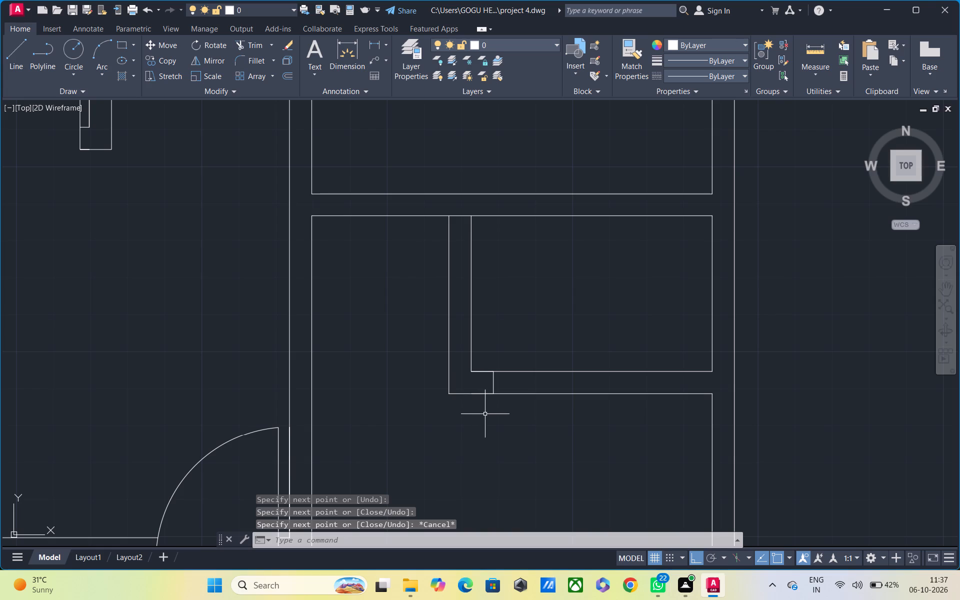
middle_click_drag(485, 414, 386, 410)
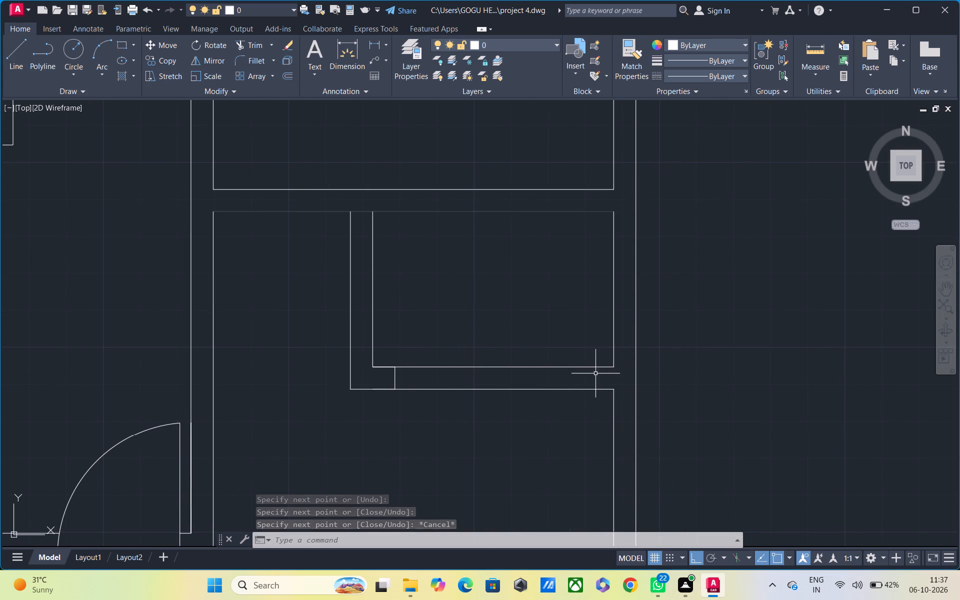
Draw a line about 2'-8" west from the east wall's inner face along the wall's north line, south across the wall and back east.
key("t")
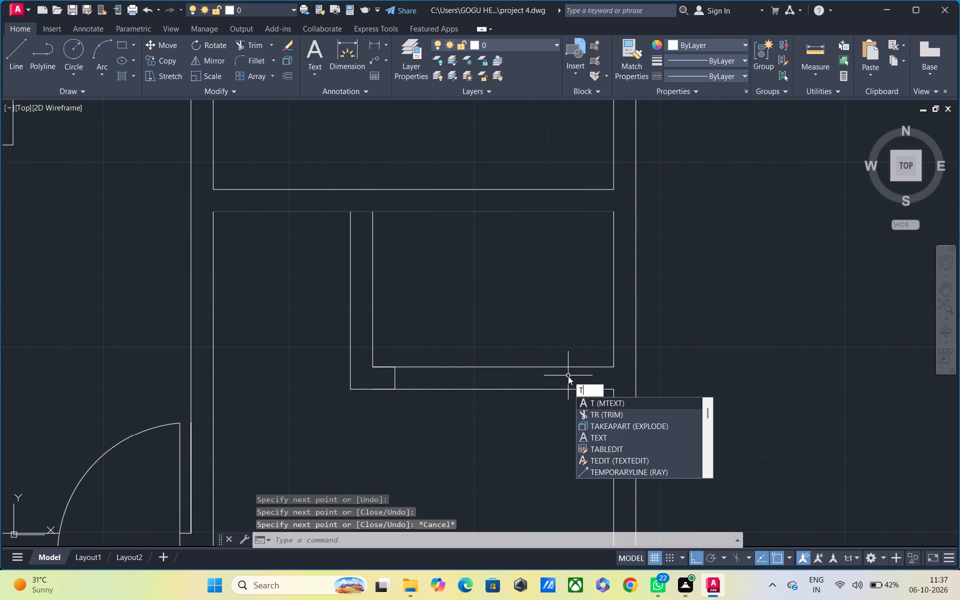
key("r")
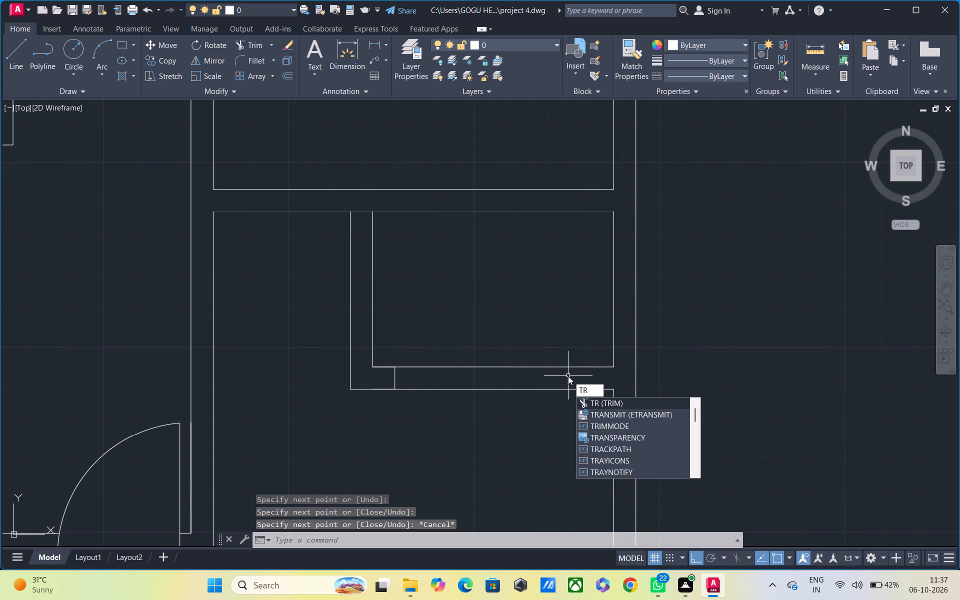
key("Escape")
type("l")
key("space")
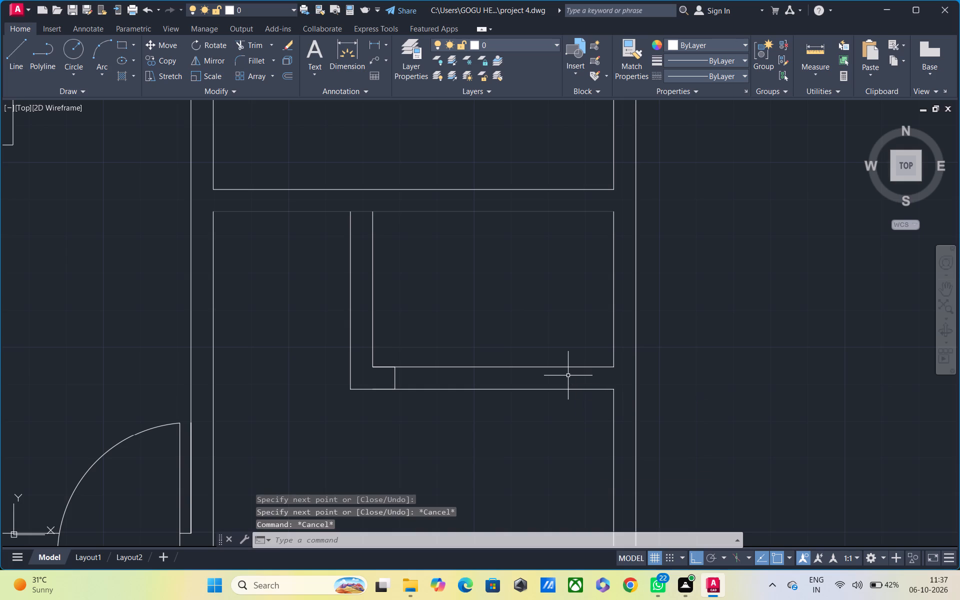
left_click(614, 366)
left_click(492, 368)
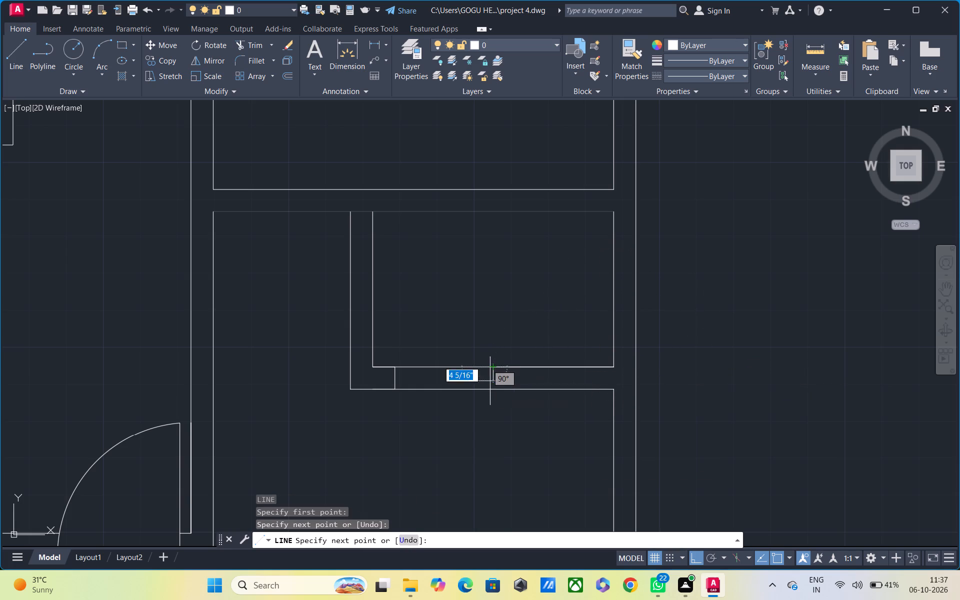
left_click(490, 391)
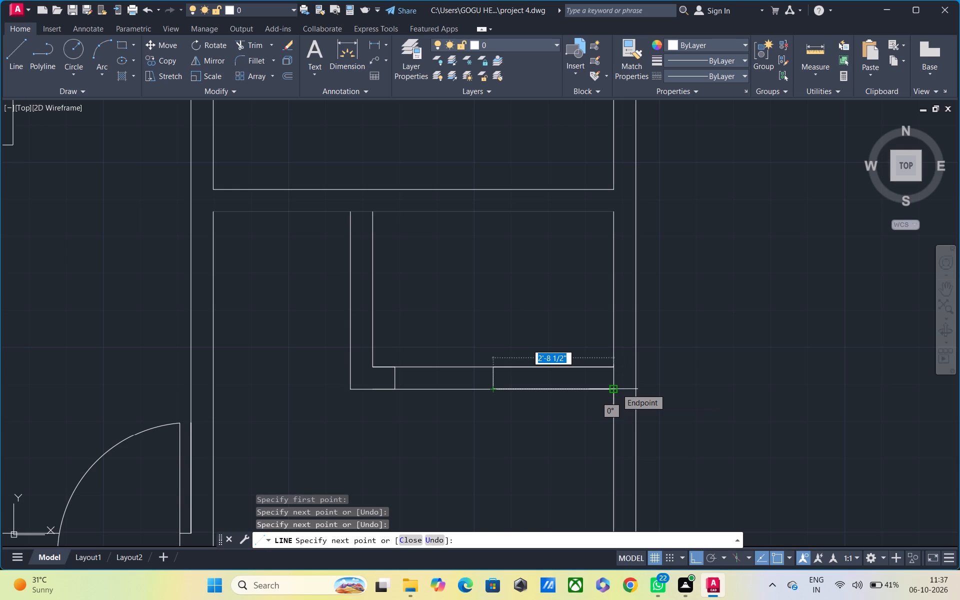
left_click(610, 388)
key("Escape")
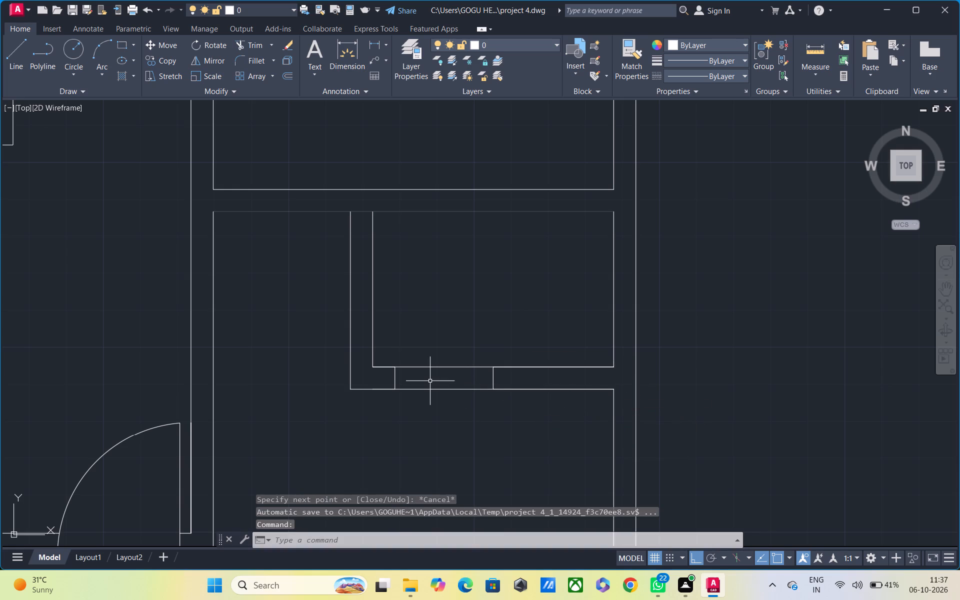
Try to measure the width between the two jamb lines in the narrow room's south wall.
key("d")
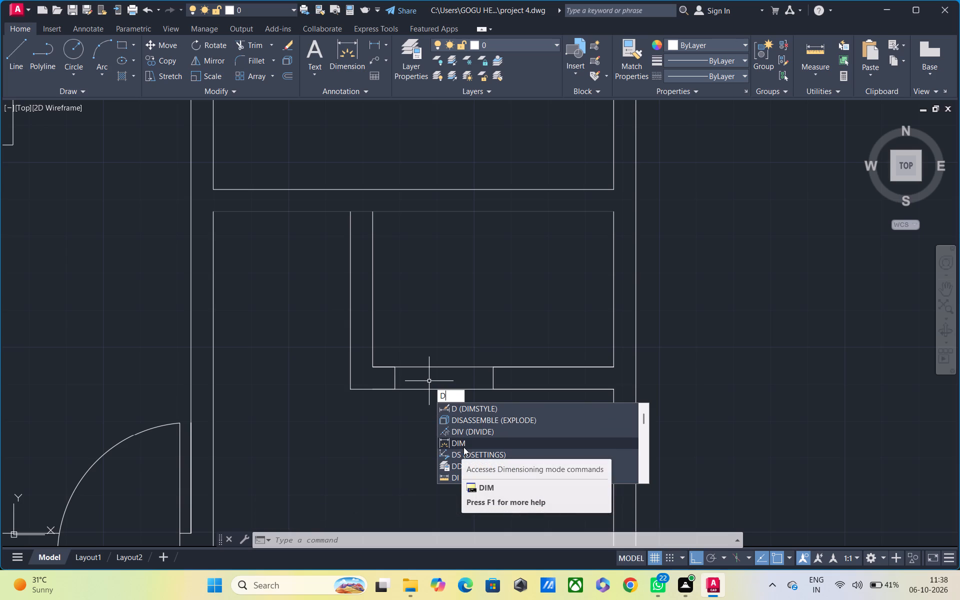
key("Escape")
type("me")
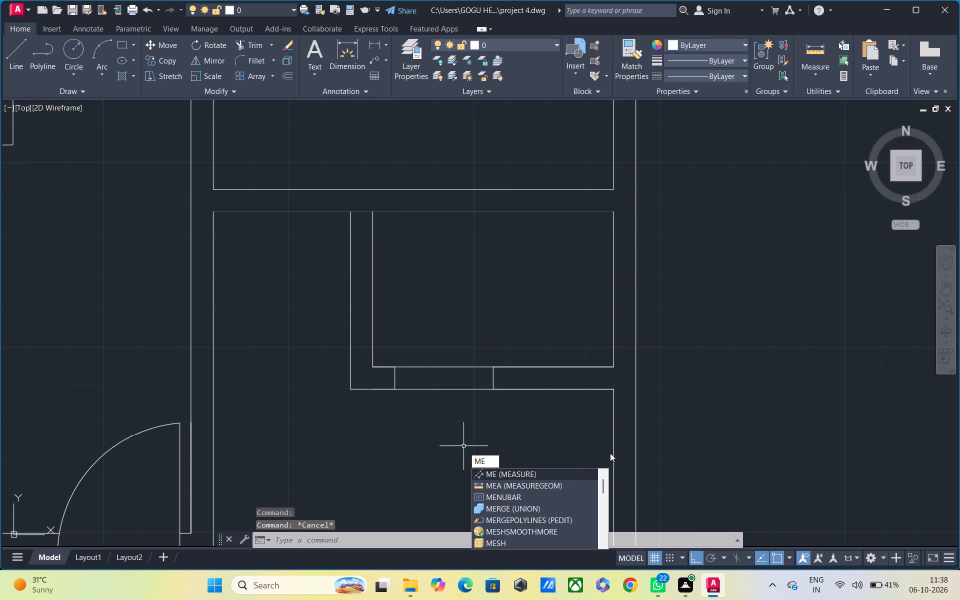
left_click(552, 472)
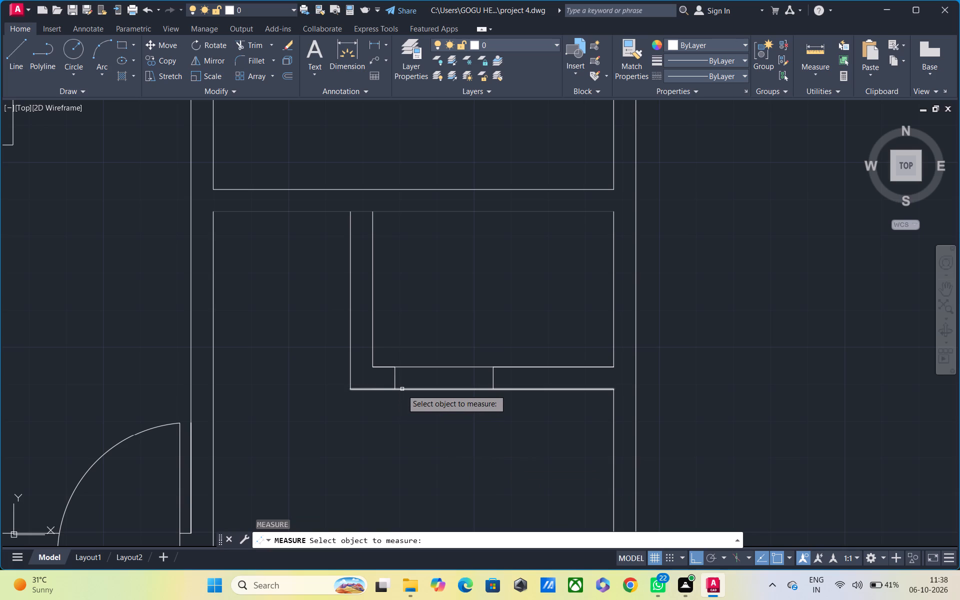
key("Escape")
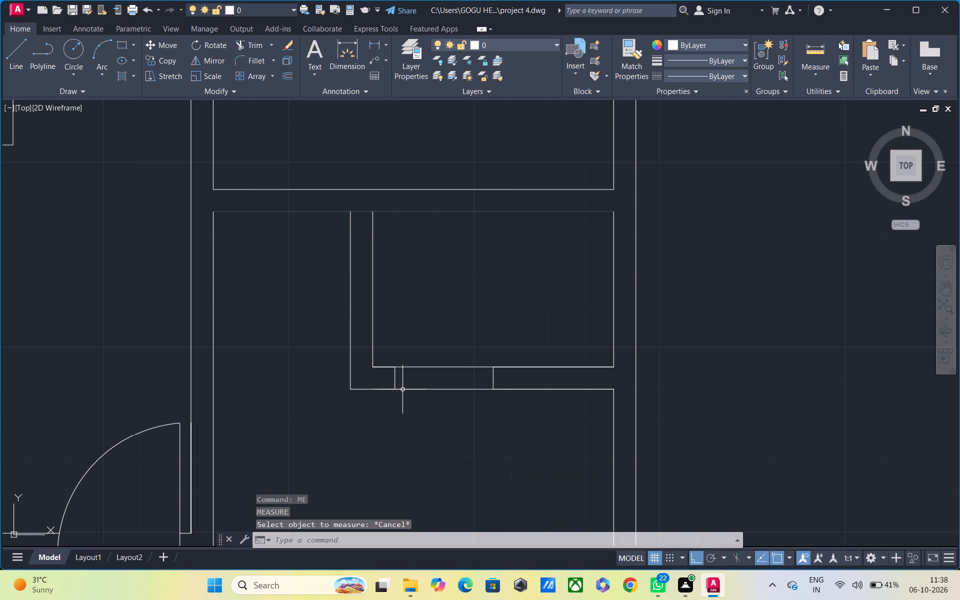
type("ne")
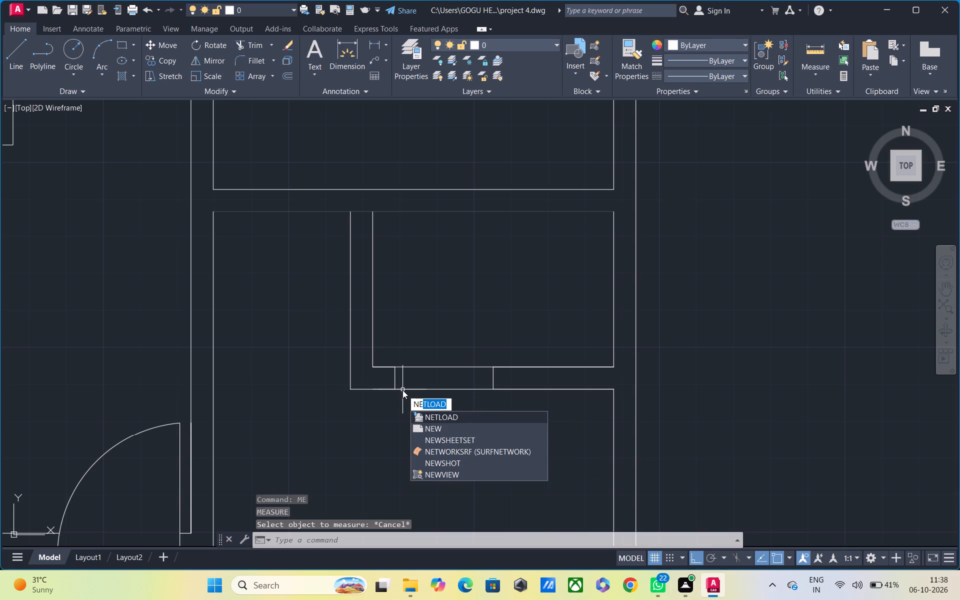
key("BackSpace")
key("BackSpace")
key("BackSpace")
type("me")
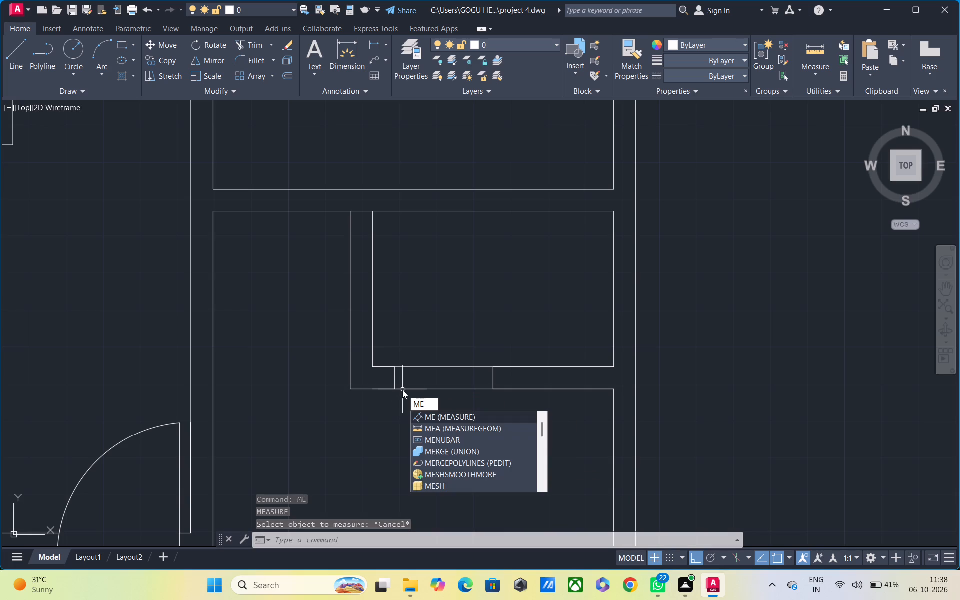
left_click(444, 416)
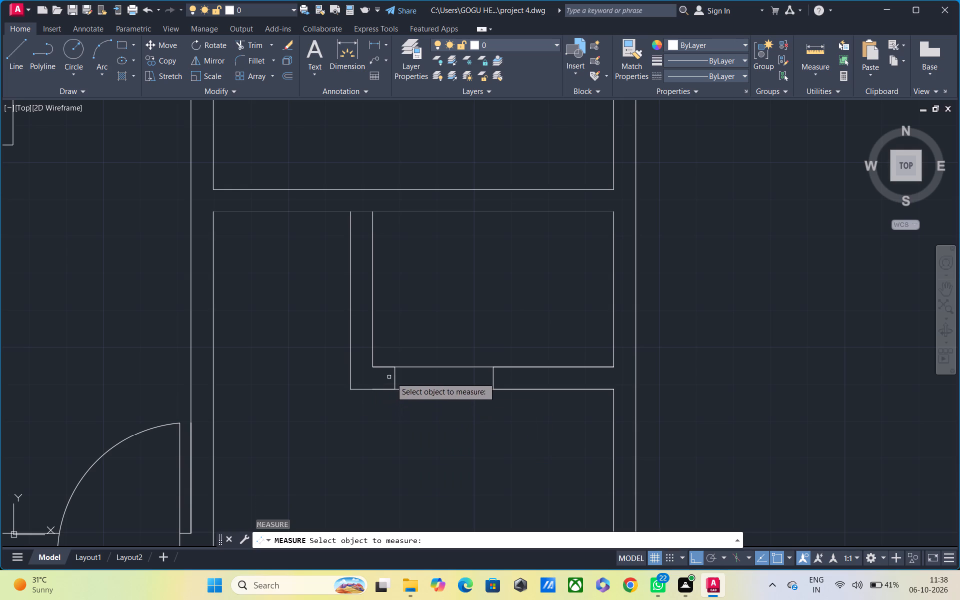
left_click(393, 376)
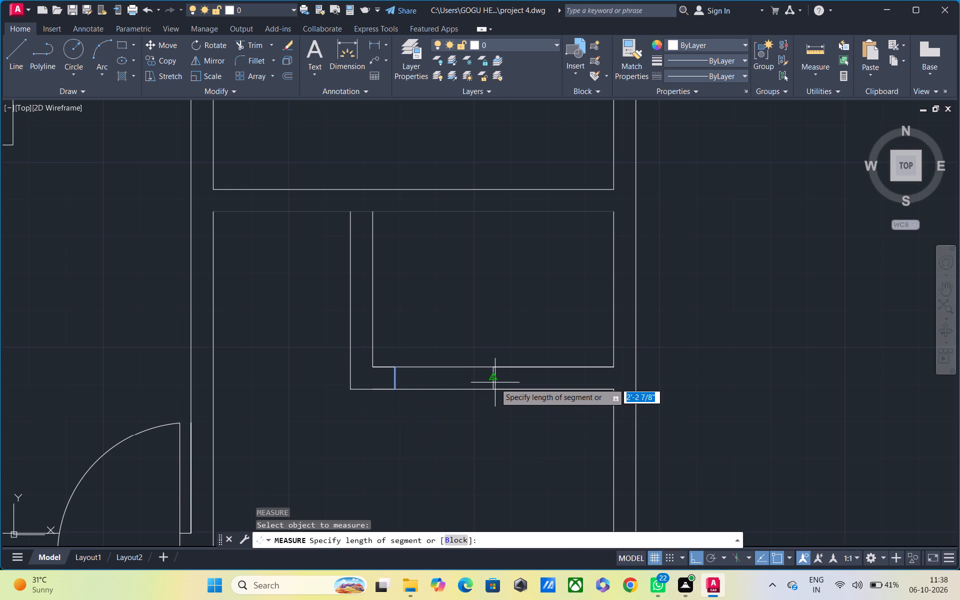
left_click(495, 382)
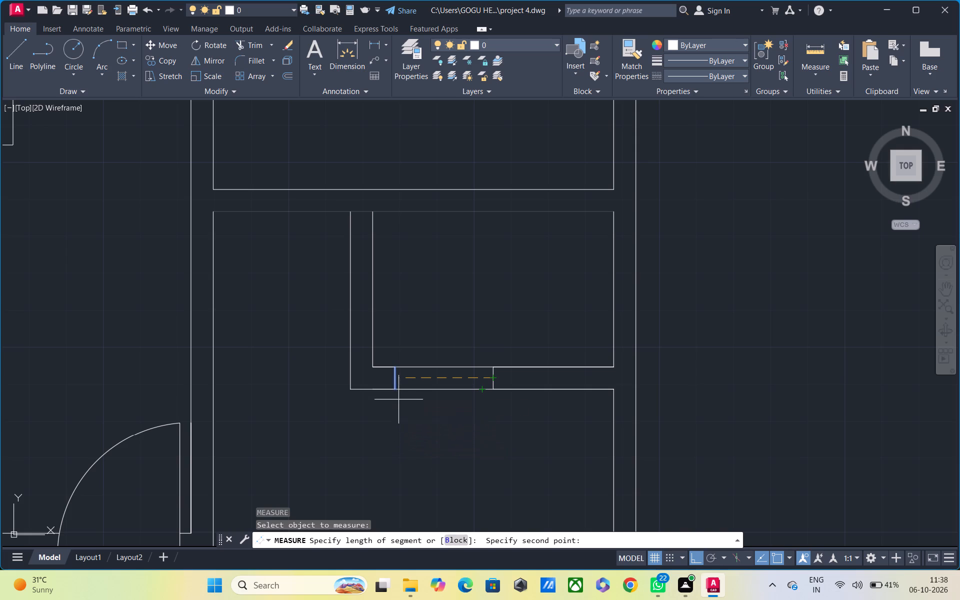
left_click(393, 381)
key("Escape")
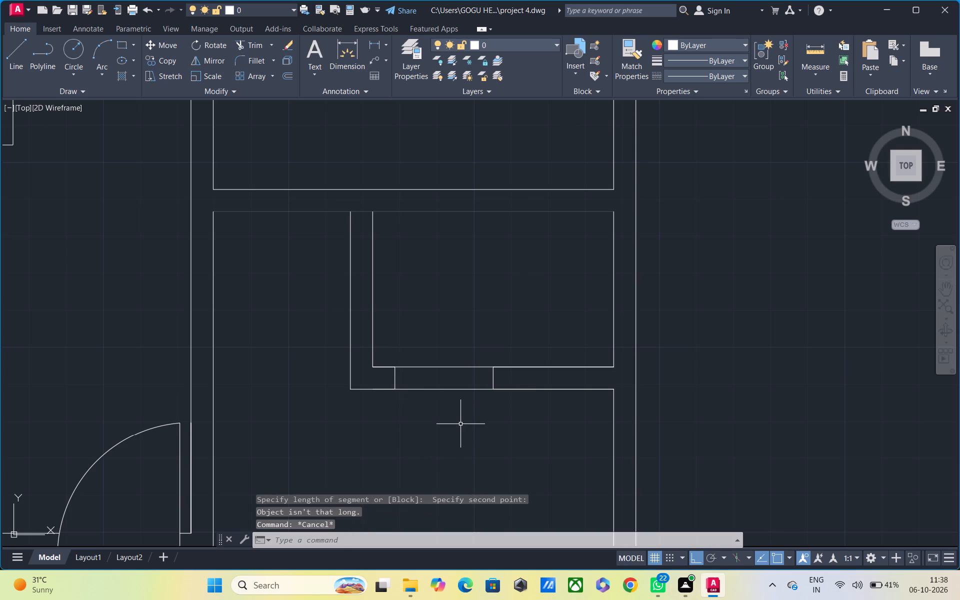
Trim both lines of the narrow room's south wall between the two jambs to open the doorway.
type("tr")
key("space")
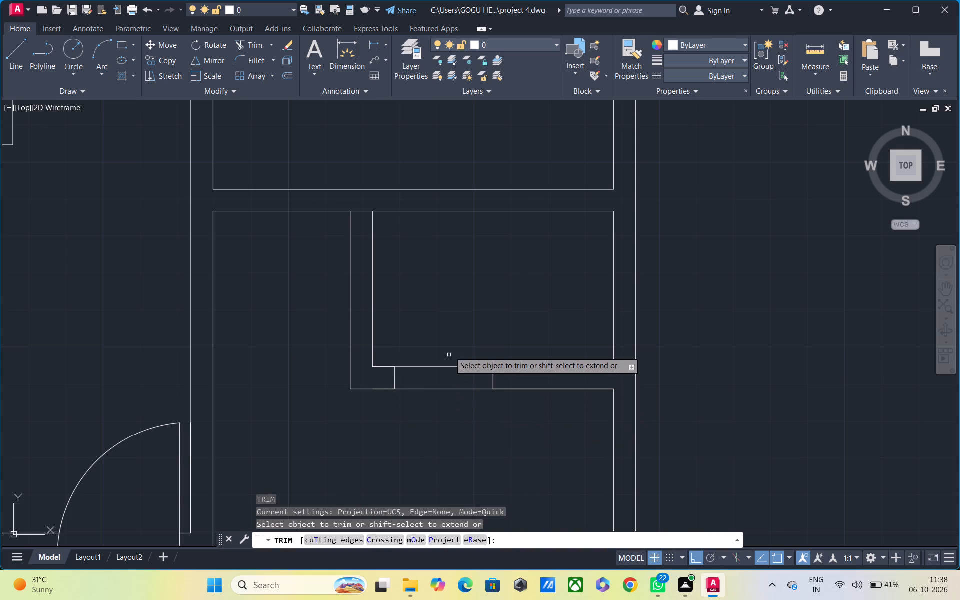
left_click_drag(452, 346, 445, 459)
scroll(462, 432, "down", 2)
middle_click_drag(455, 456, 513, 376)
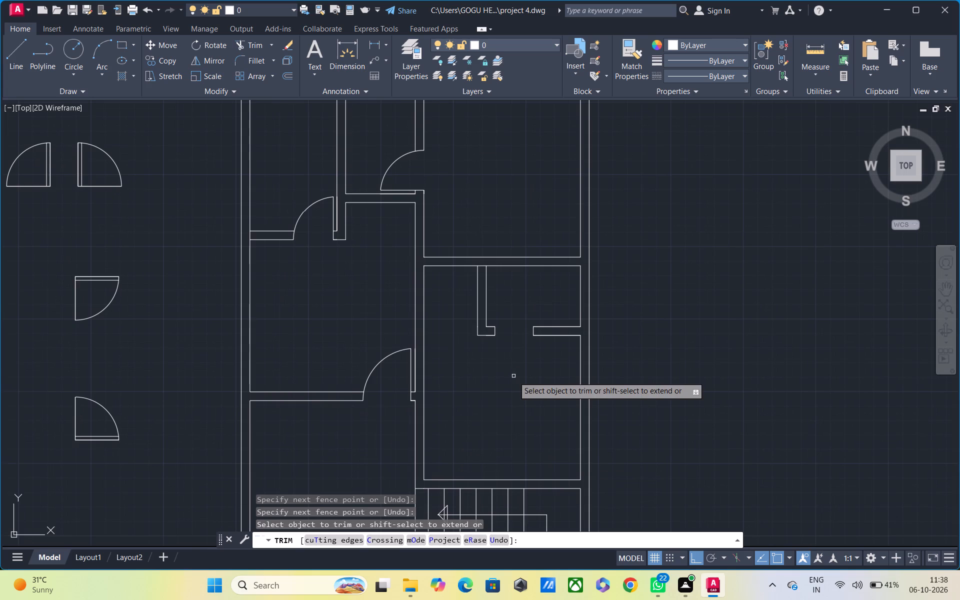
middle_click_drag(487, 387, 525, 353)
scroll(514, 369, "down", 1)
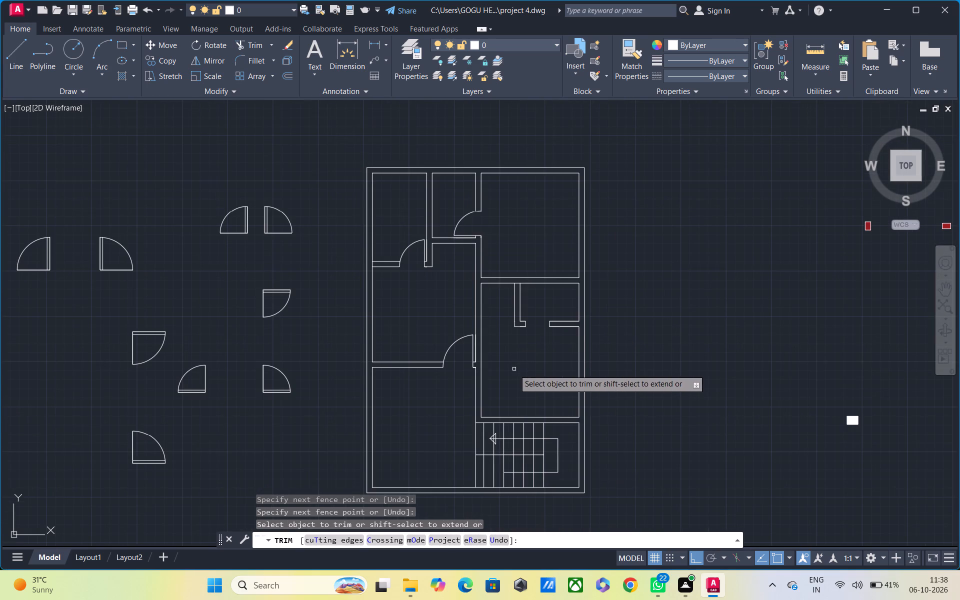
middle_click_drag(514, 374, 516, 386)
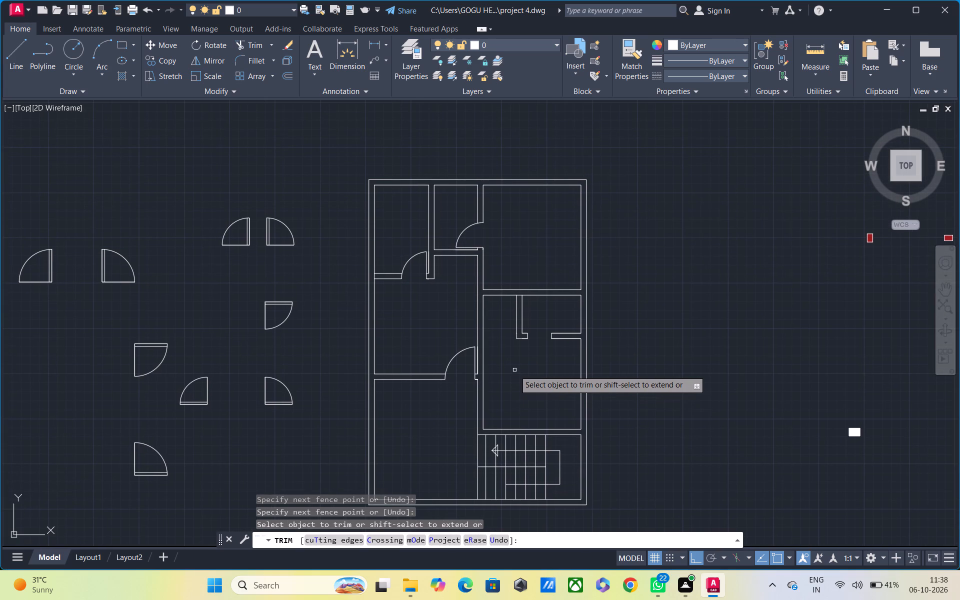
middle_click_drag(534, 389, 700, 396)
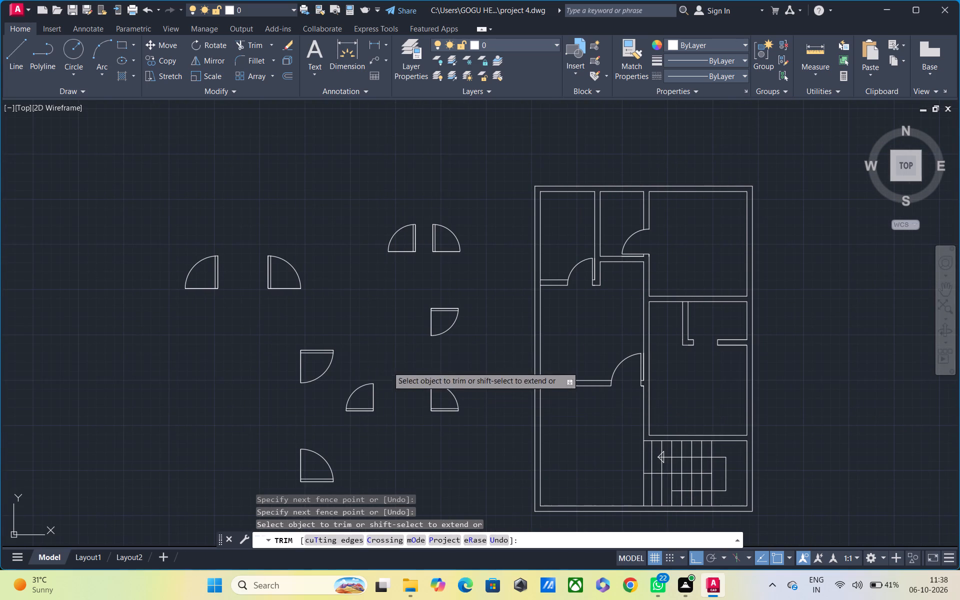
key("Escape")
Copy the 3' door with its leaf on the north to the central wall's west face, level with the cross wall's south line.
left_click_drag(265, 324, 279, 331)
left_click(349, 389)
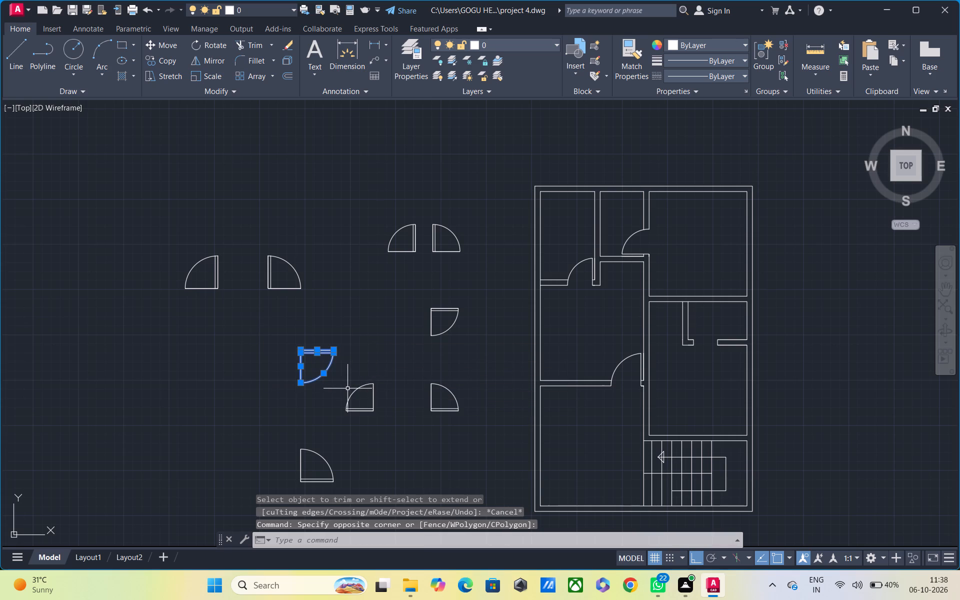
type("con")
key("BackSpace")
key("BackSpace")
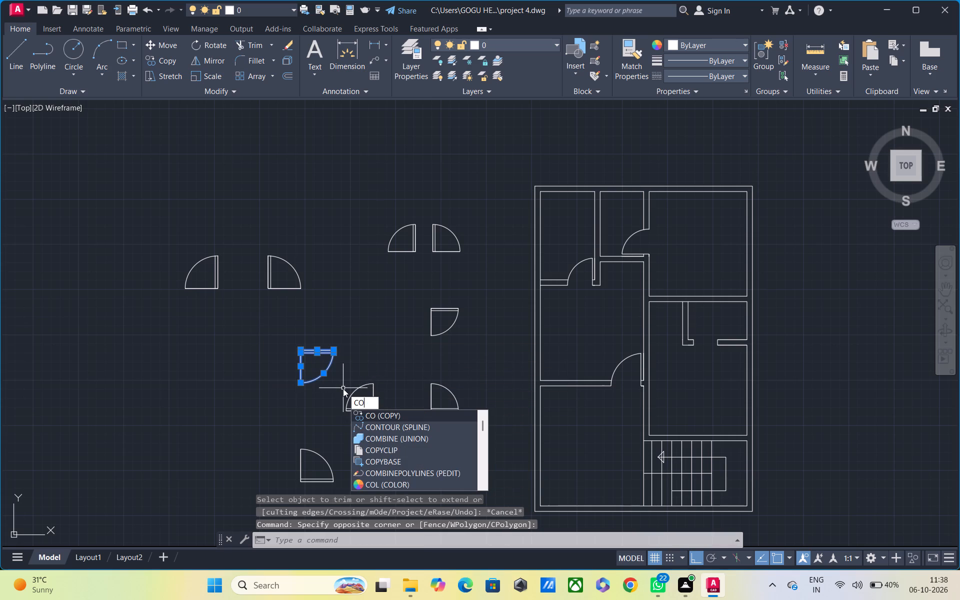
key("Return")
scroll(343, 388, "up", 3)
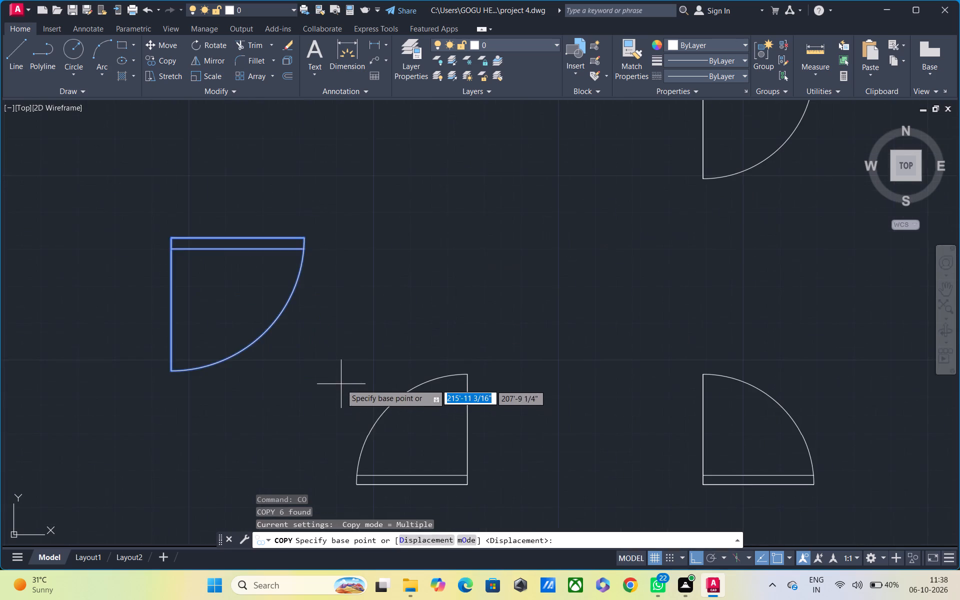
middle_click_drag(350, 384, 557, 397)
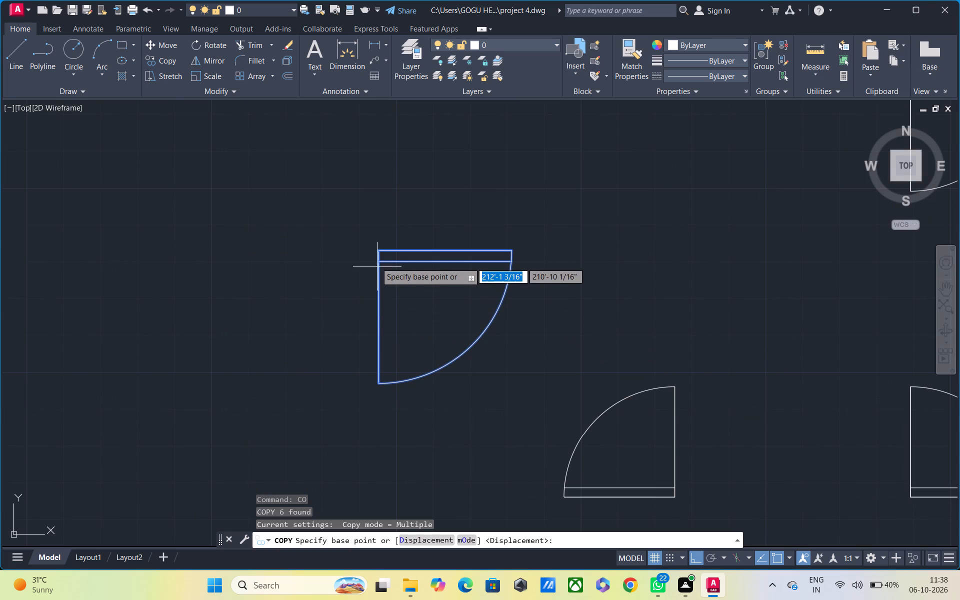
left_click(374, 252)
scroll(633, 256, "down", 1)
middle_click_drag(588, 258, 209, 270)
scroll(338, 273, "down", 2)
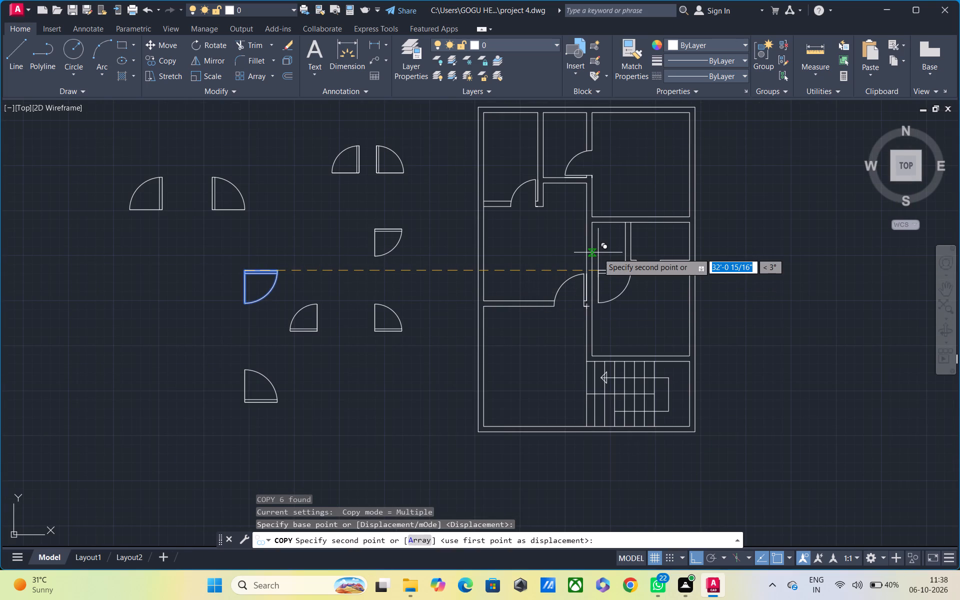
key("F8")
scroll(600, 224, "up", 2)
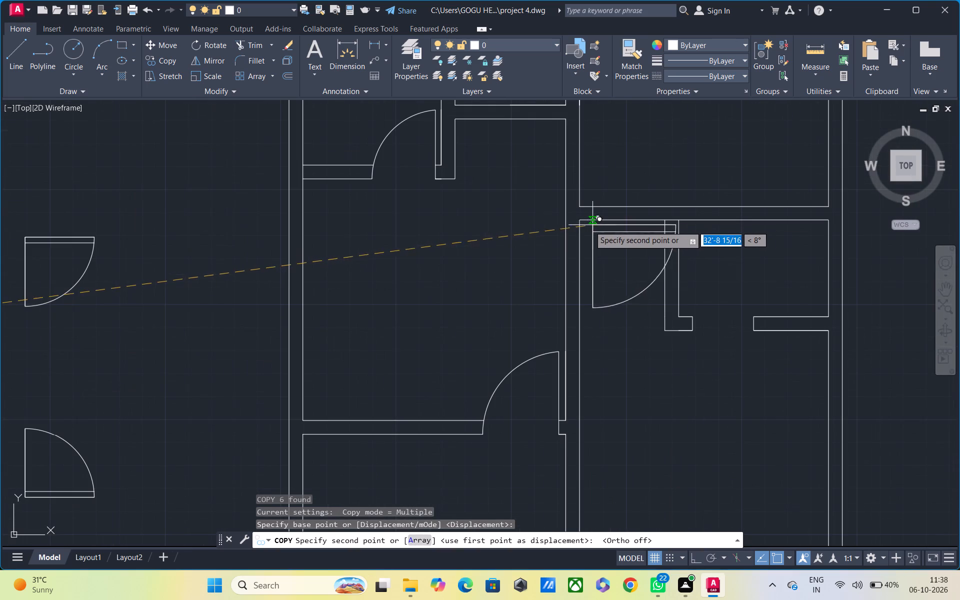
scroll(563, 221, "up", 1)
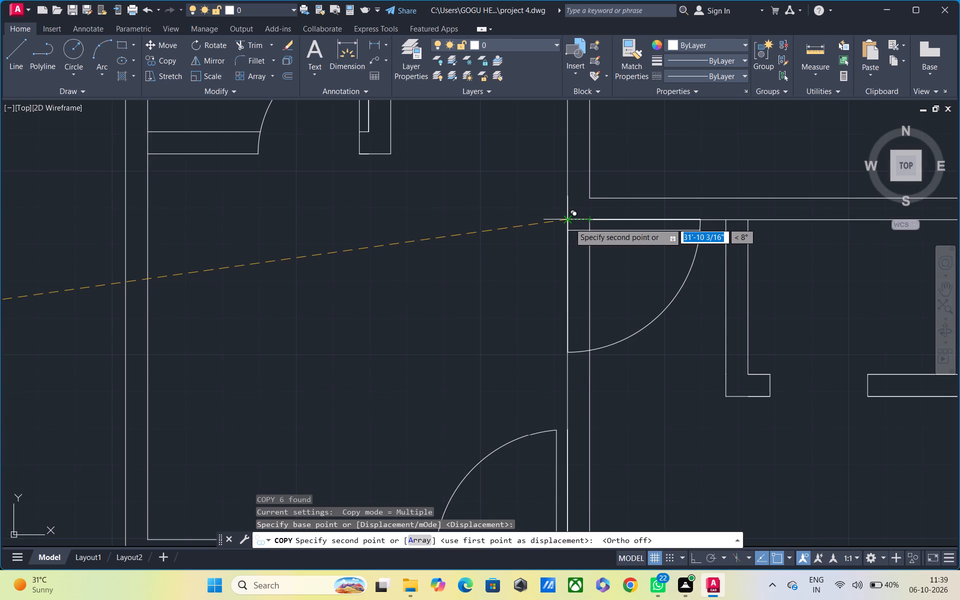
left_click(569, 223)
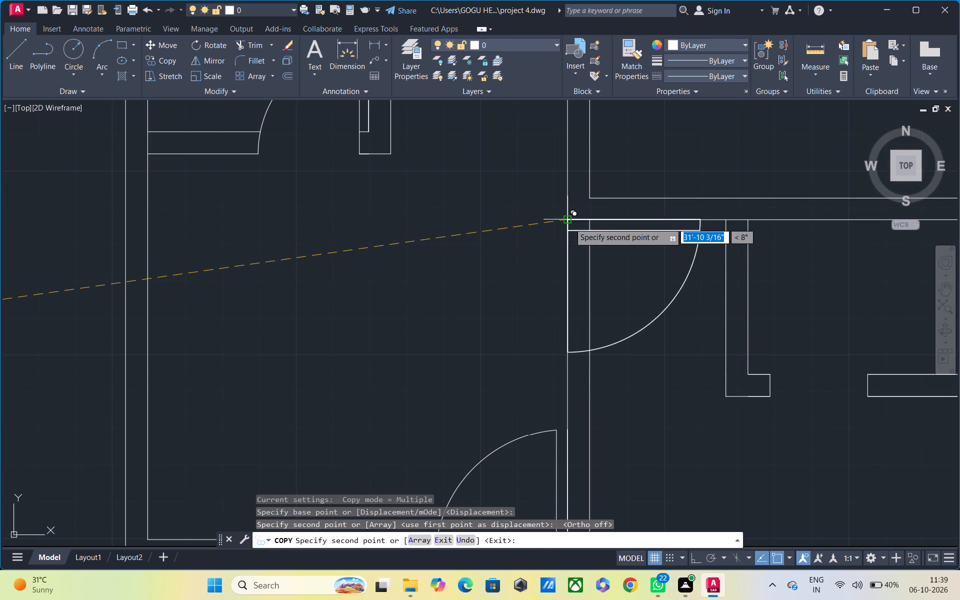
key("Escape")
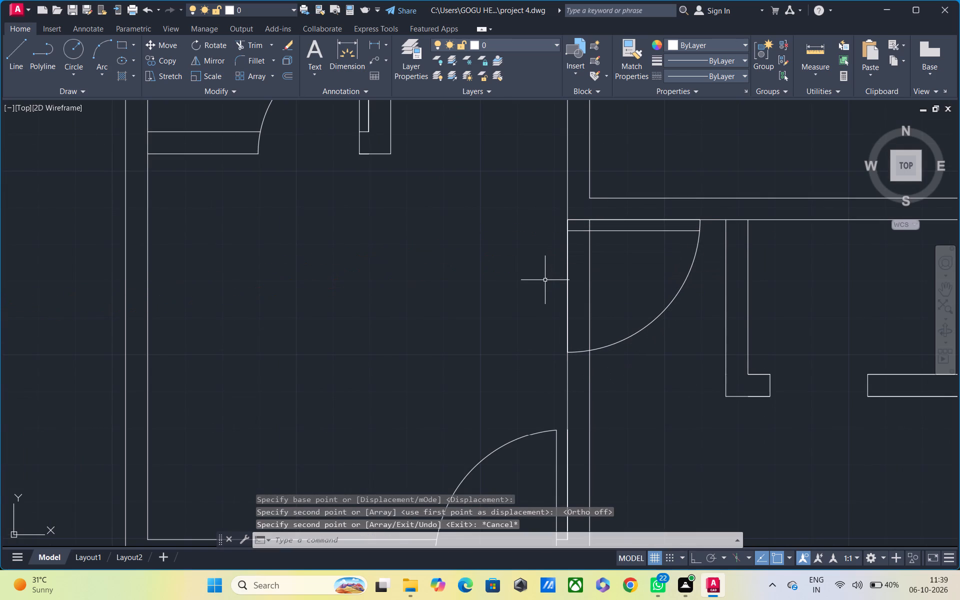
Trim the swing arc's stub and the leaf line's overhang at the free end of the 3' door south of the cross wall.
middle_click_drag(545, 280, 550, 371)
scroll(673, 325, "up", 2)
middle_click_drag(673, 325, 671, 385)
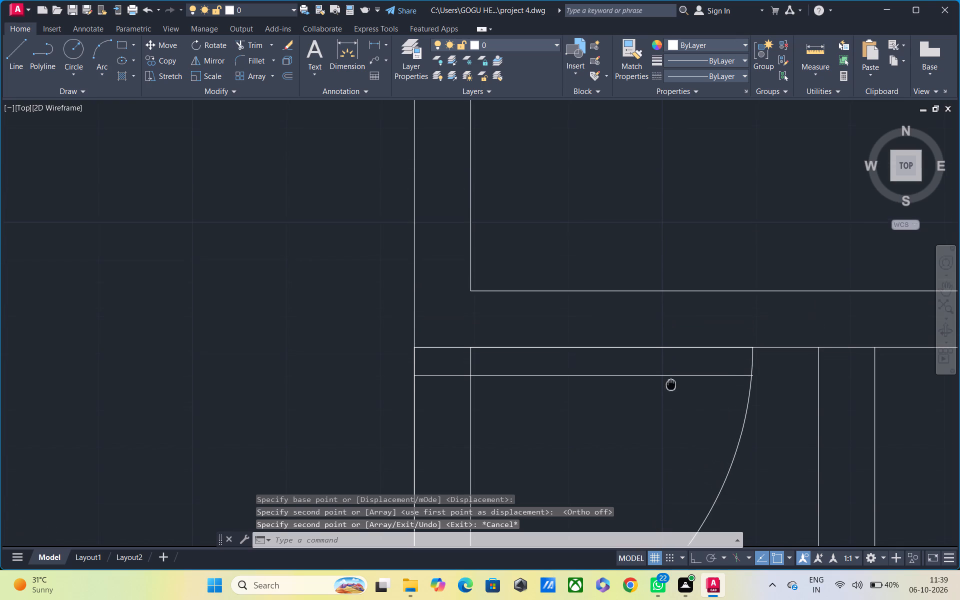
type("tr")
key("space")
key("space")
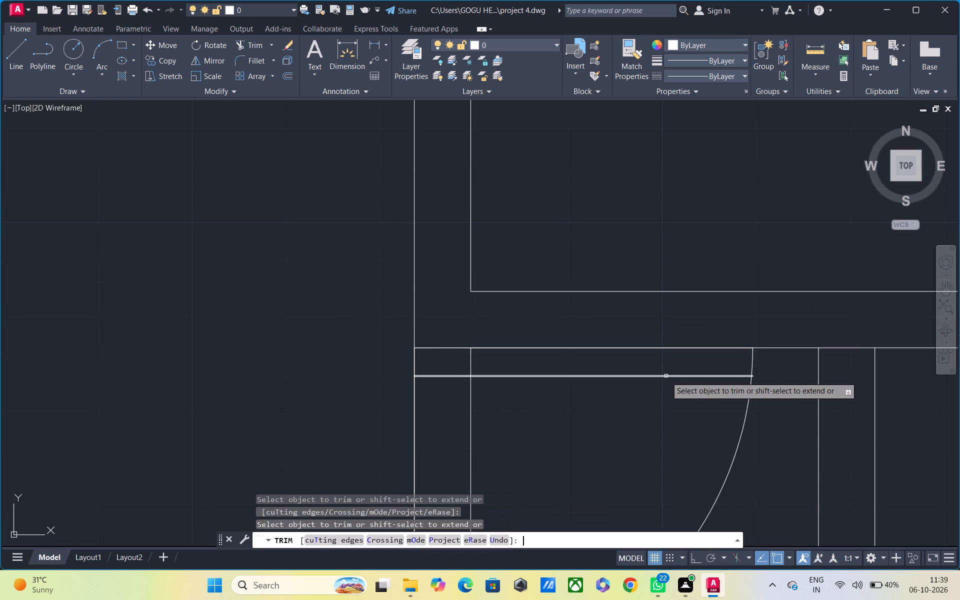
scroll(719, 374, "up", 2)
left_click_drag(782, 351, 709, 356)
scroll(719, 346, "down", 2)
scroll(741, 372, "up", 6)
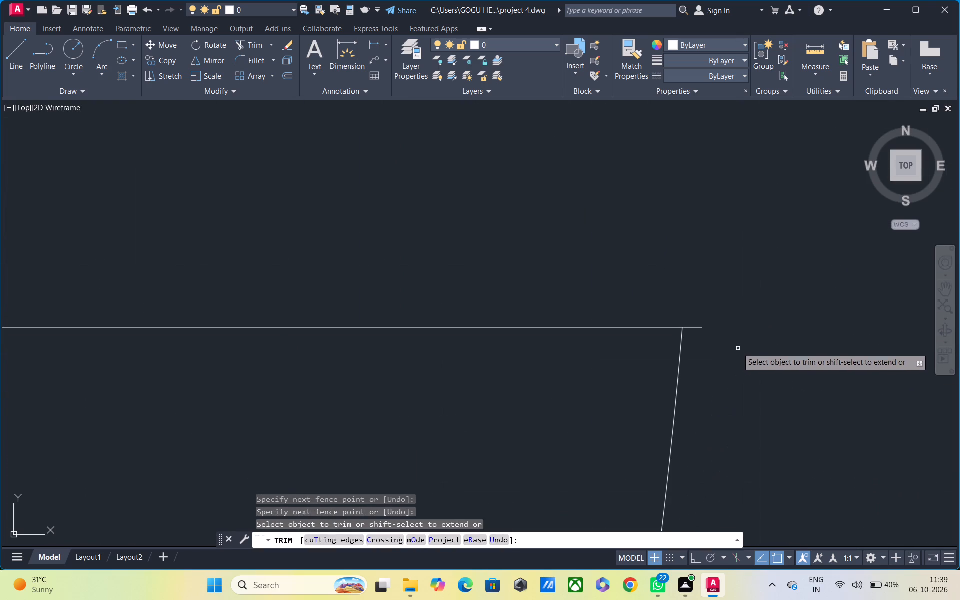
left_click_drag(682, 303, 701, 365)
scroll(703, 363, "down", 3)
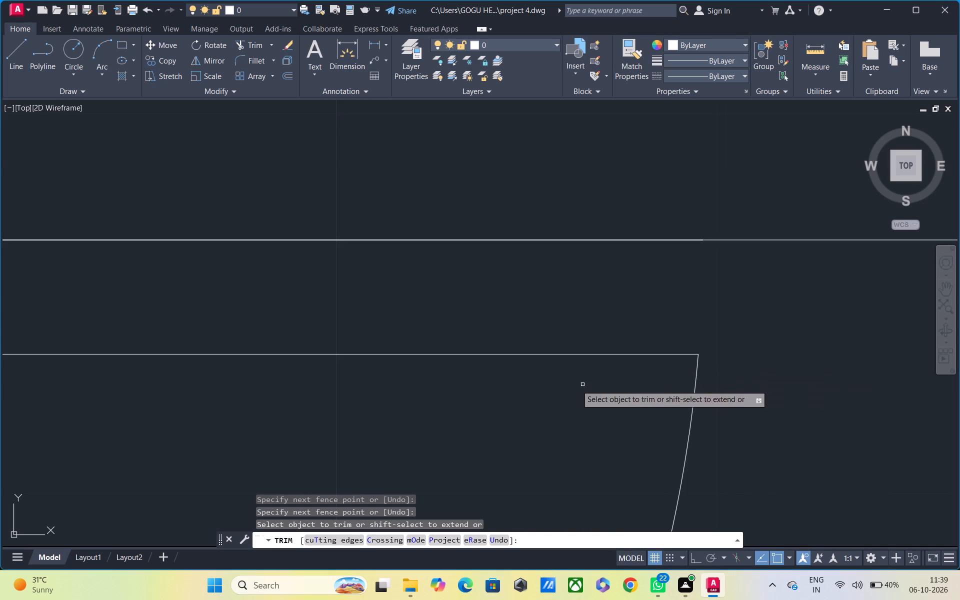
Trim the line crossing the central wall's thickness at the cross wall's south line, above the door leaf.
middle_click_drag(598, 386, 959, 316)
scroll(548, 316, "down", 3)
middle_click_drag(547, 335, 668, 335)
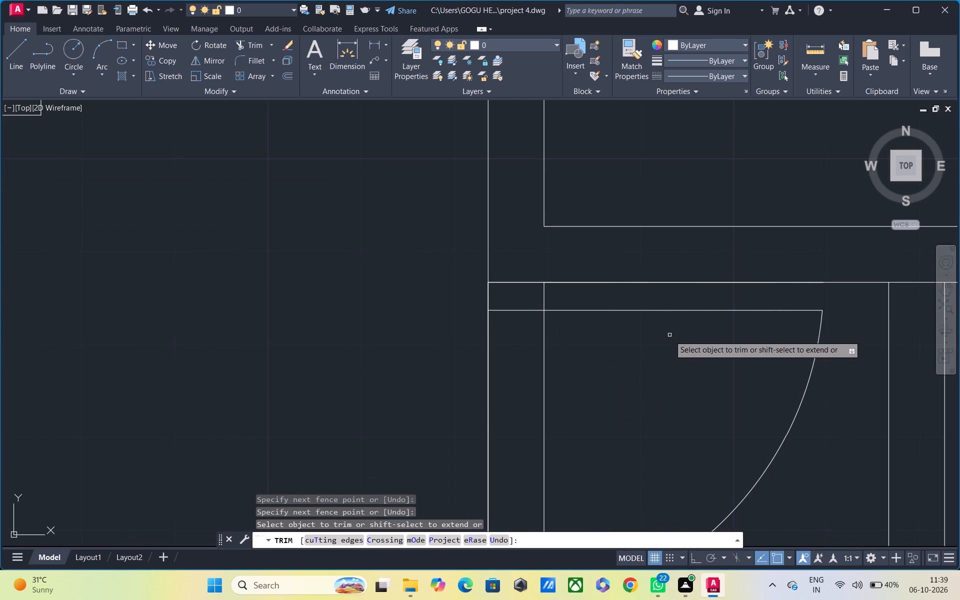
middle_click_drag(597, 327, 772, 430)
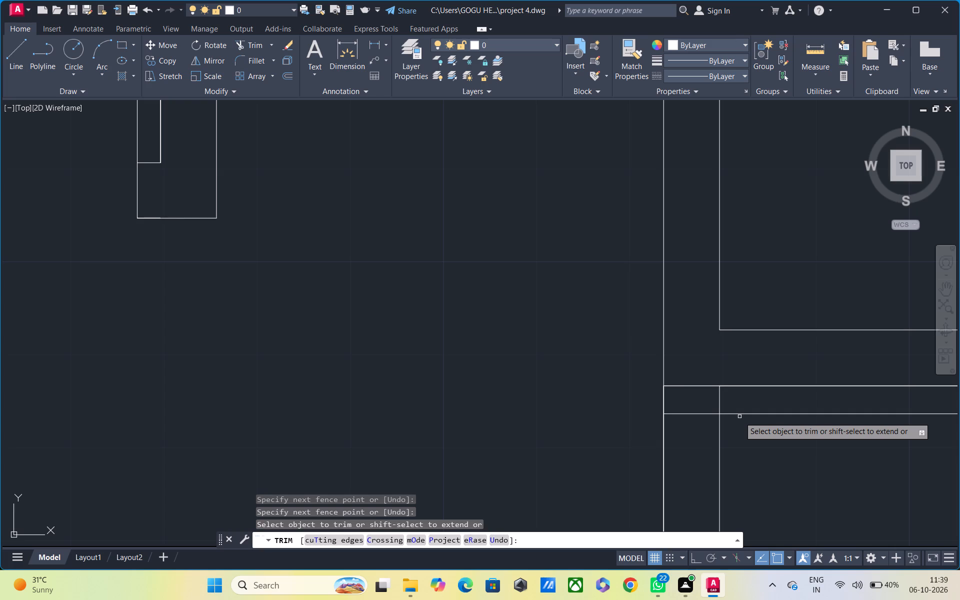
scroll(679, 443, "down", 2)
middle_click_drag(685, 437, 778, 427)
scroll(778, 399, "up", 1)
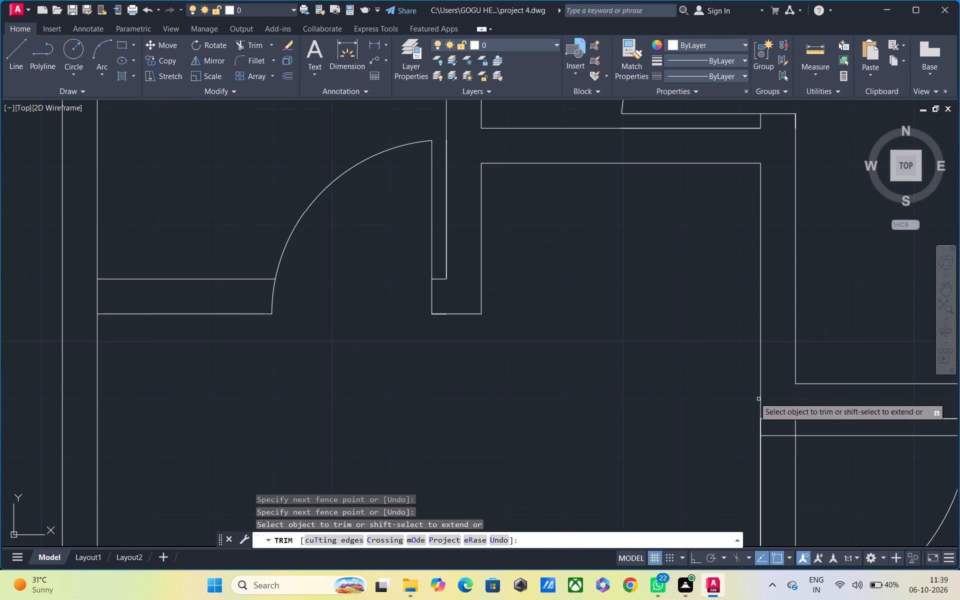
middle_click_drag(753, 396, 790, 352)
scroll(842, 395, "up", 3)
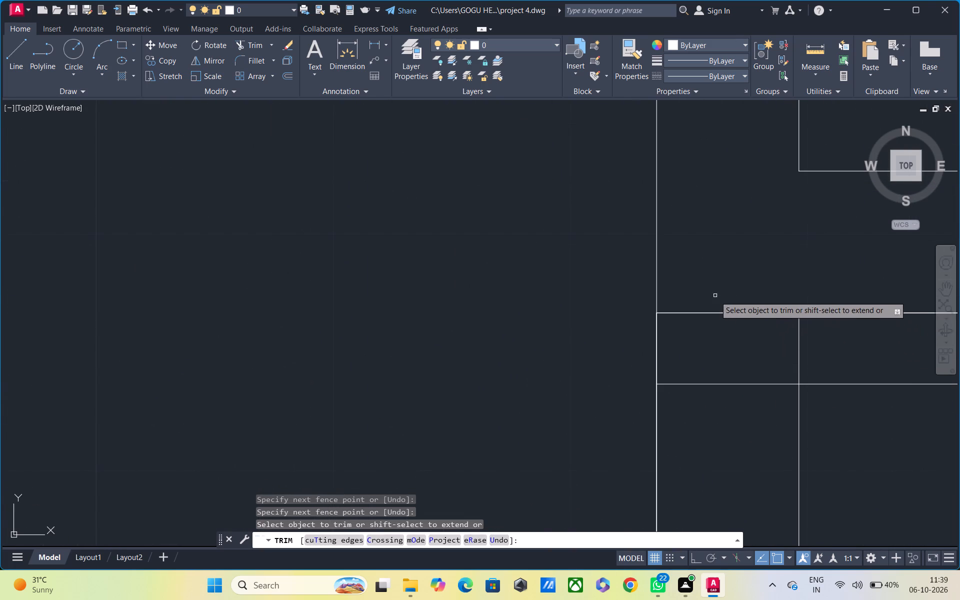
left_click_drag(722, 296, 718, 341)
scroll(720, 337, "down", 3)
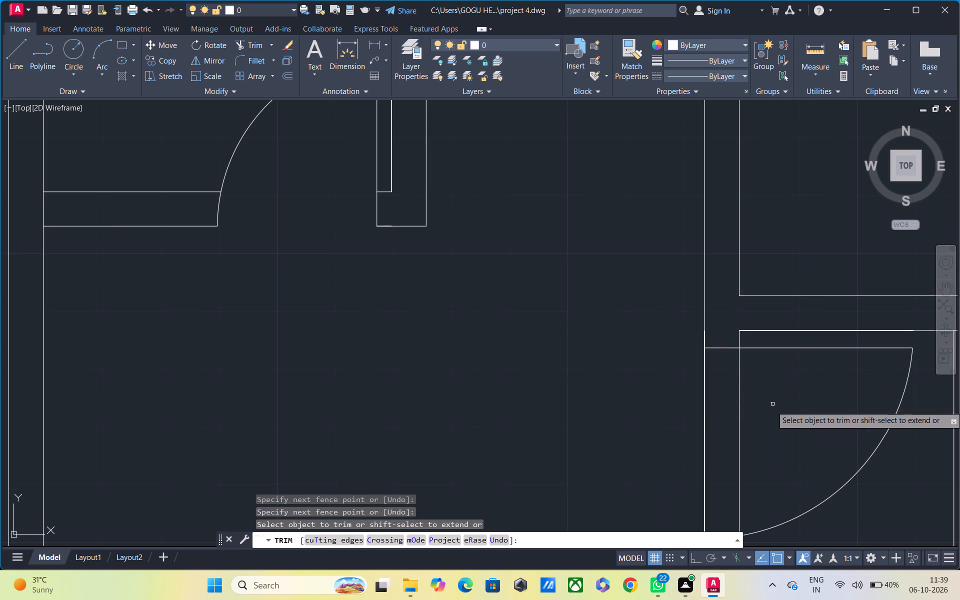
Trim both central wall lines between the leaf and the swing arc to open the doorway south of the cross wall.
left_click_drag(775, 406, 630, 455)
scroll(652, 439, "down", 2)
middle_click_drag(647, 428, 676, 370)
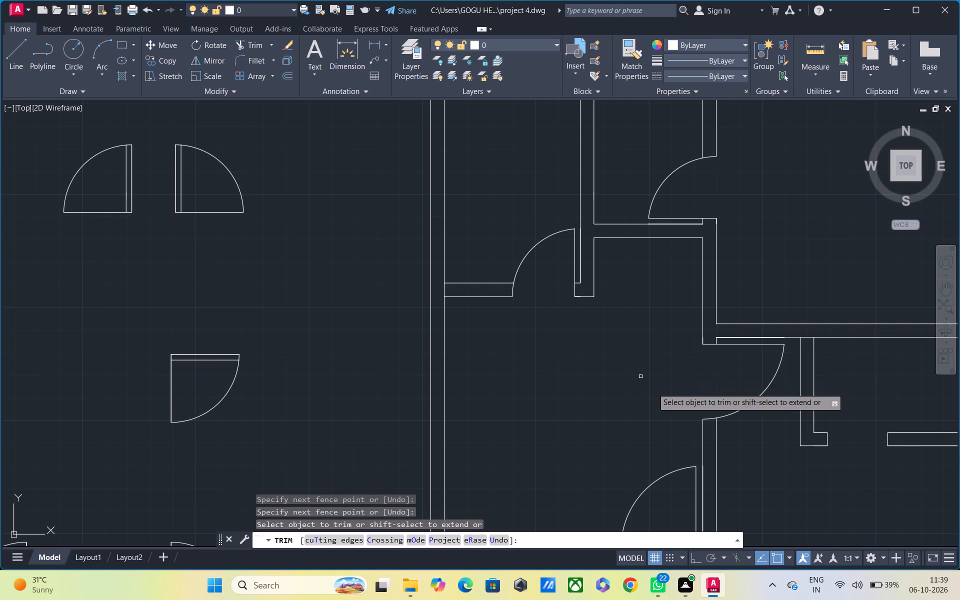
middle_click_drag(705, 405, 674, 300)
scroll(673, 308, "down", 2)
middle_click_drag(639, 437, 639, 394)
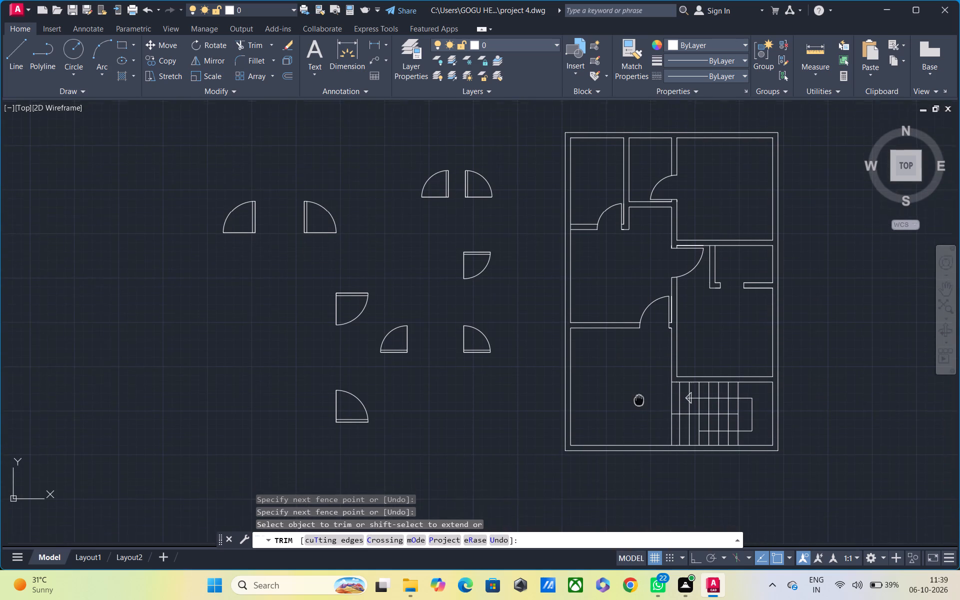
middle_click_drag(639, 394, 638, 393)
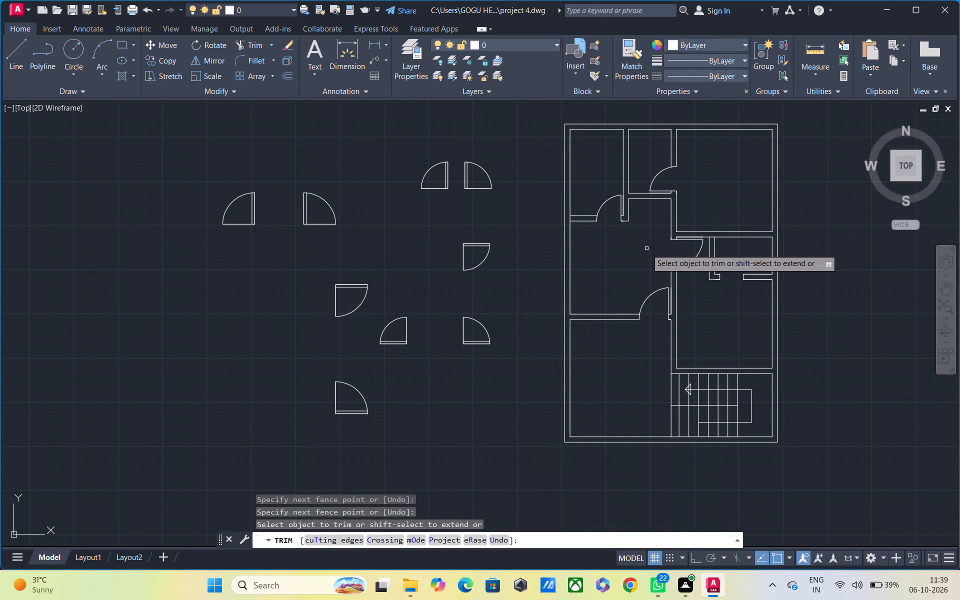
key("Escape")
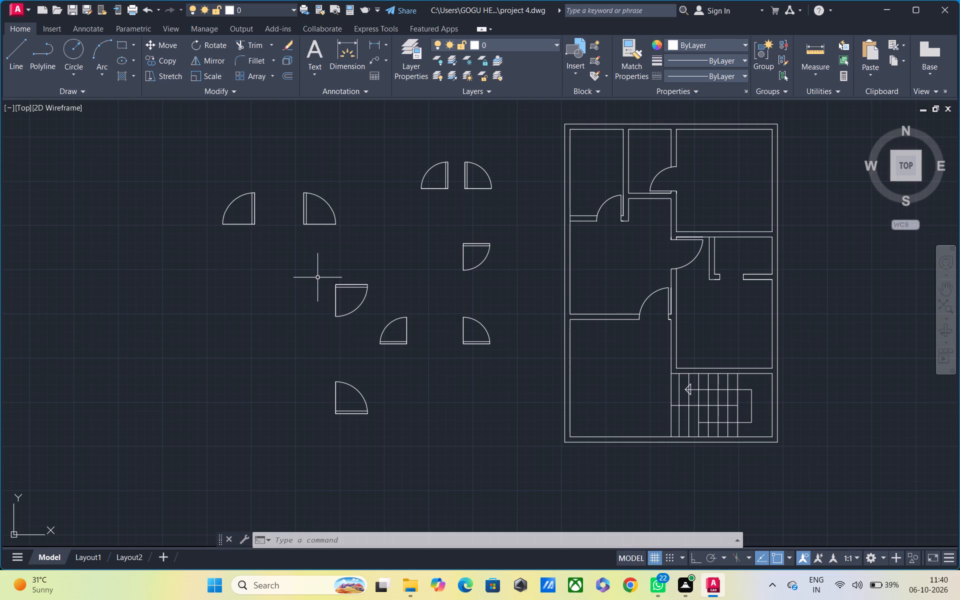
Copy the 3' door with its leaf on the south to the central wall's west face, level with the cross wall's north line.
left_click(326, 369)
left_click(404, 436)
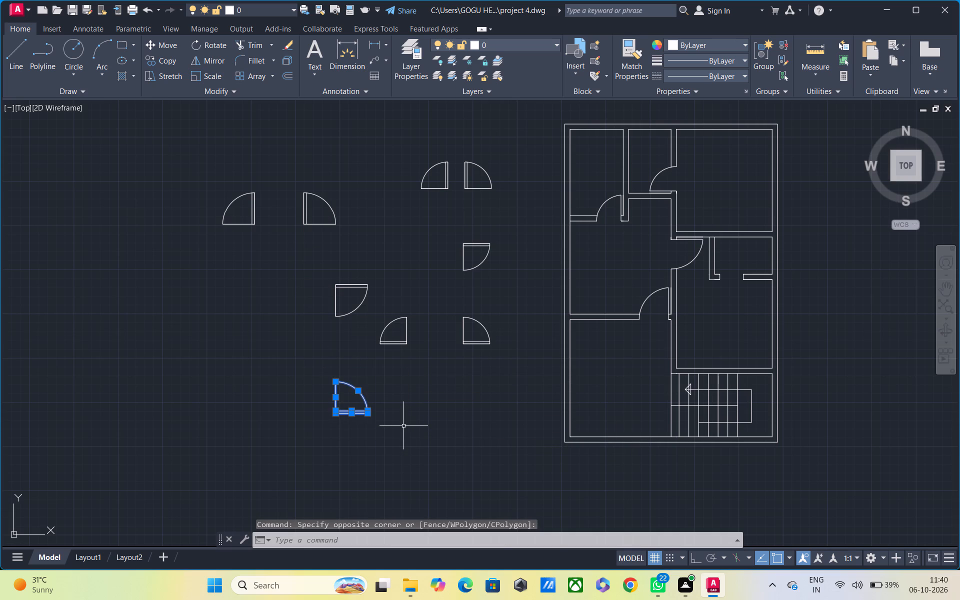
type("co")
key("space")
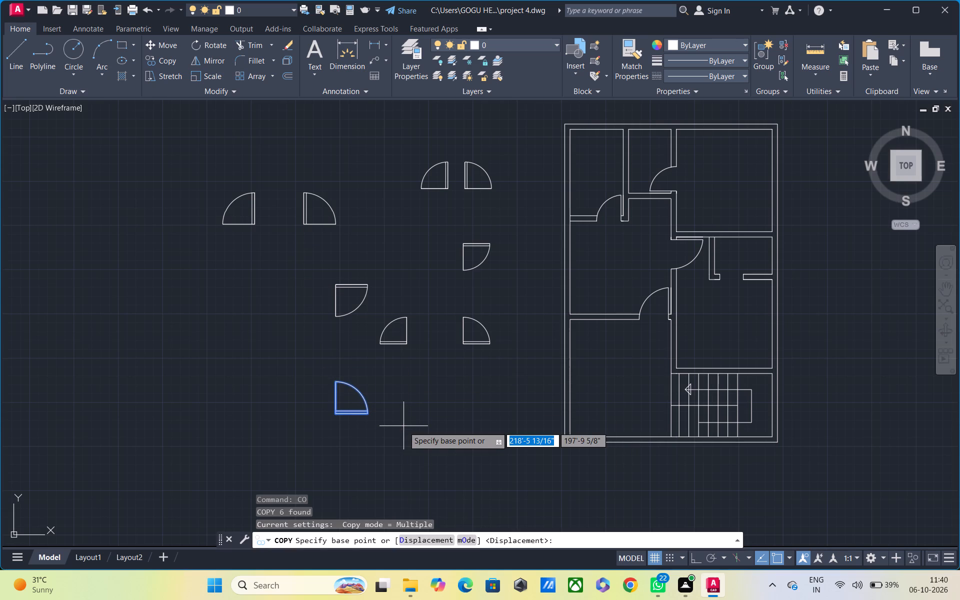
scroll(353, 418, "up", 2)
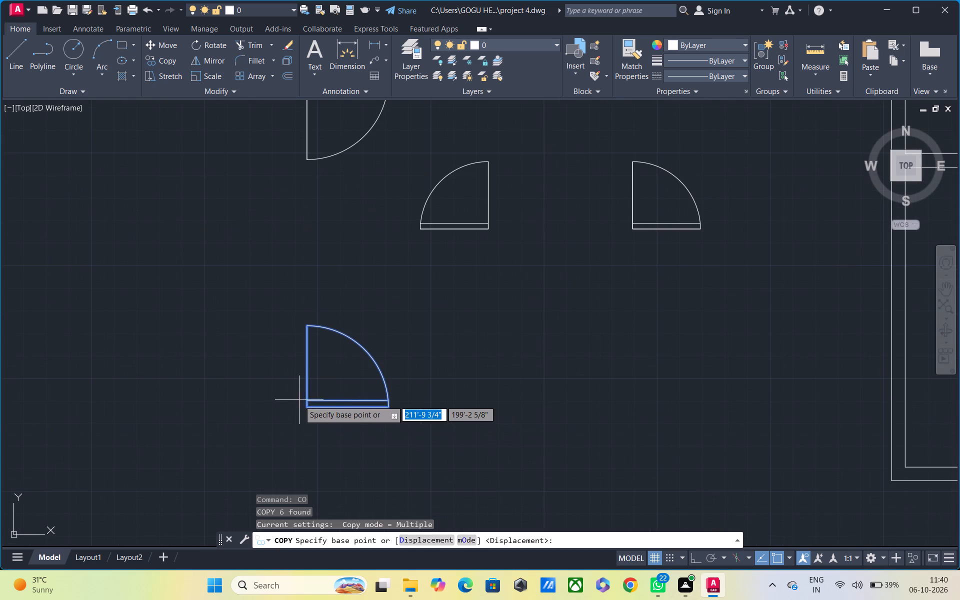
left_click(305, 412)
scroll(555, 366, "down", 1)
middle_click_drag(536, 379, 343, 464)
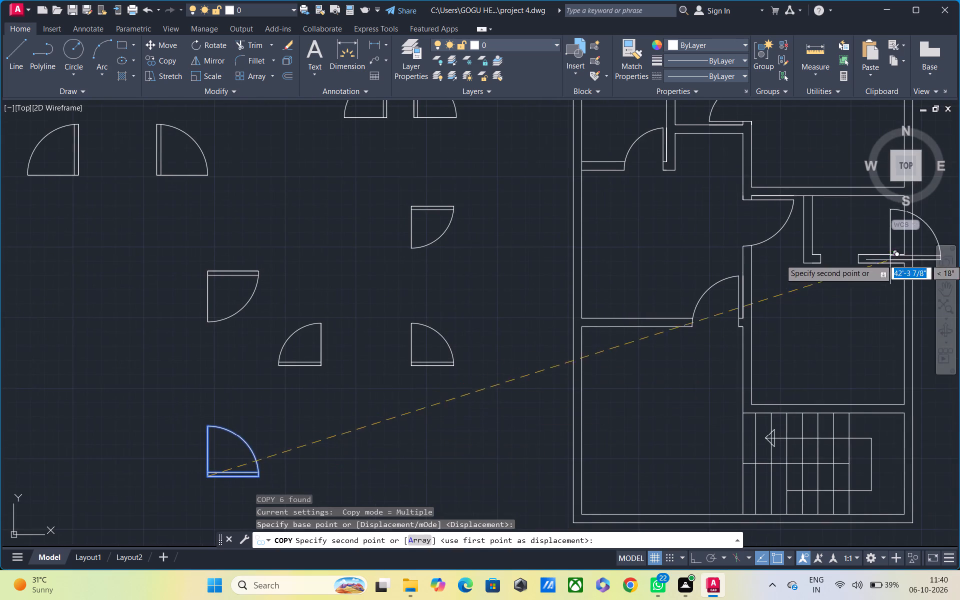
middle_click_drag(888, 264, 684, 443)
scroll(567, 376, "up", 2)
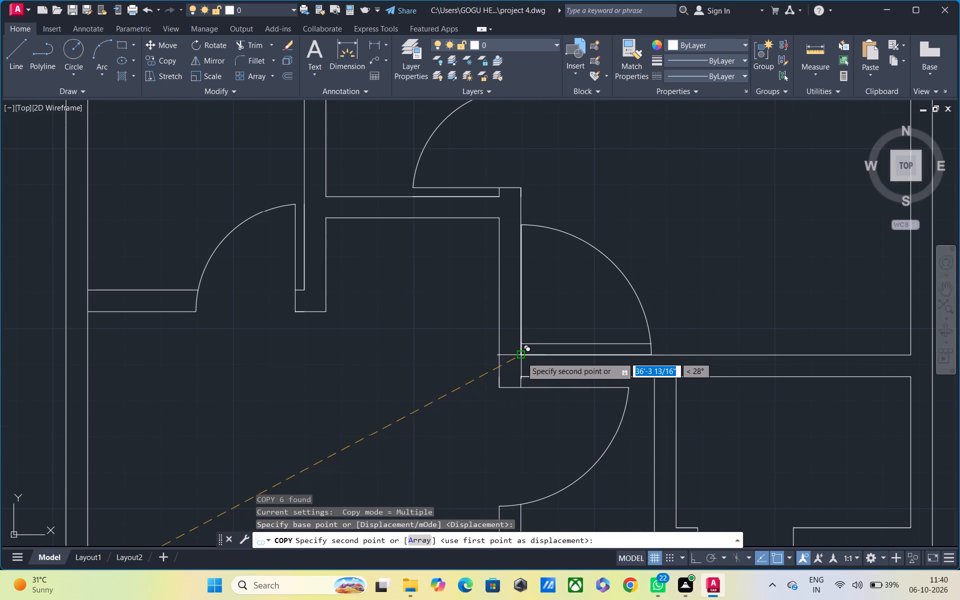
left_click(495, 356)
key("Escape")
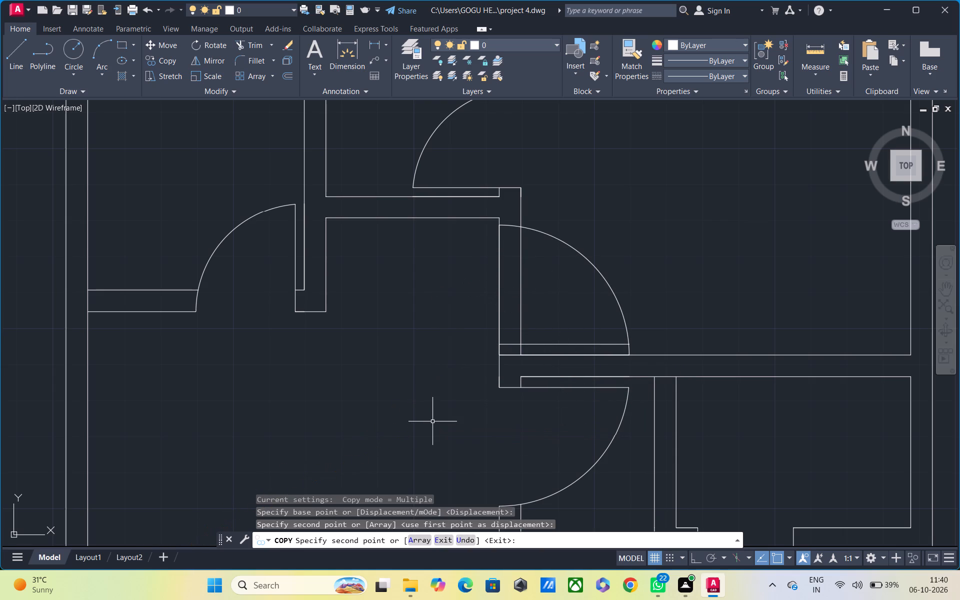
Trim the line across the central wall at the cross wall's north line and both wall lines within the new door's opening.
type("tr")
key("space")
key("space")
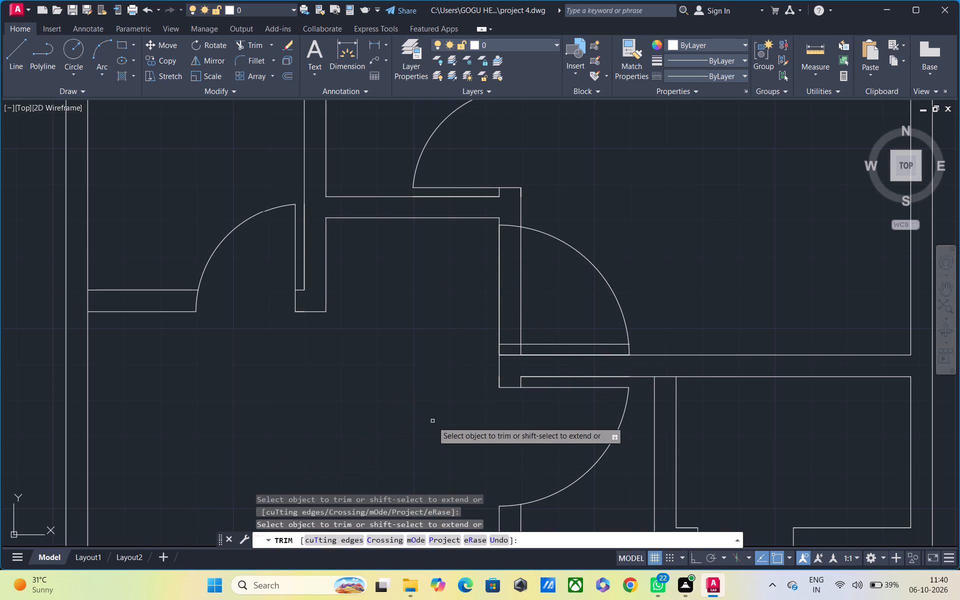
scroll(438, 375, "up", 2)
left_click_drag(618, 339, 618, 387)
scroll(650, 335, "down", 1)
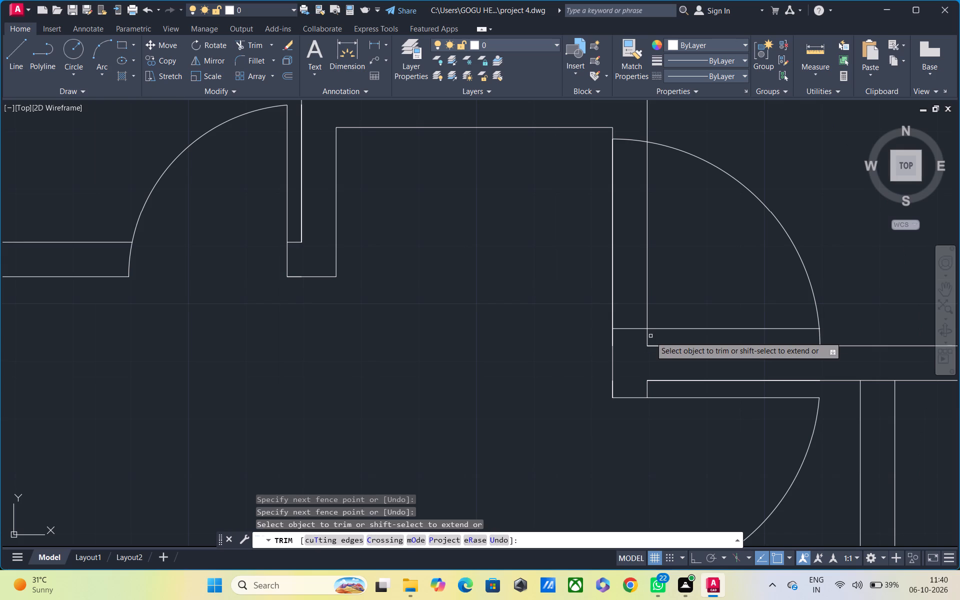
left_click_drag(569, 234, 672, 239)
scroll(670, 253, "down", 1)
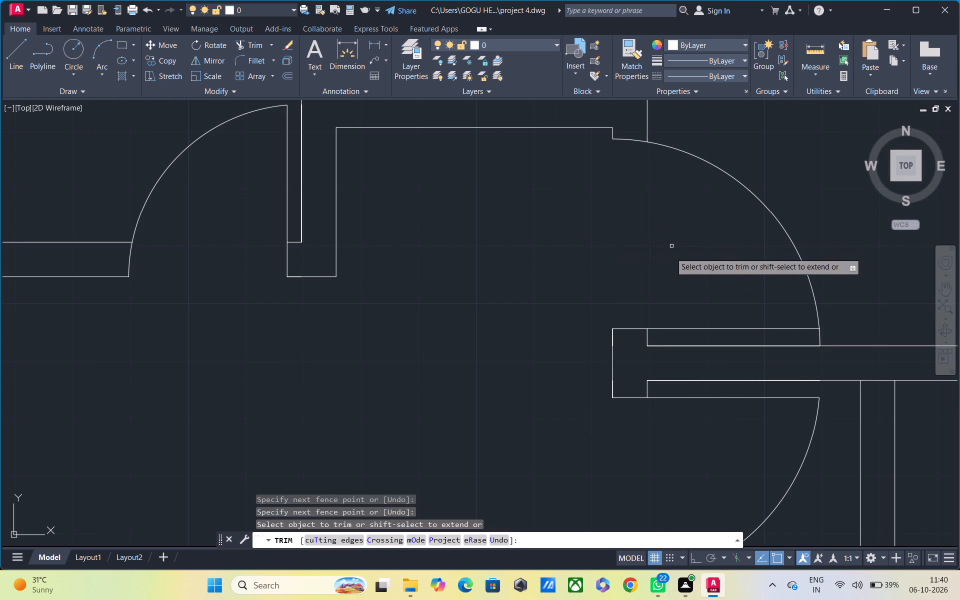
Trim the swing arc's stub and the leaf line's overhang at the free end of the door north of the cross wall.
scroll(764, 307, "up", 3)
left_click_drag(784, 286, 760, 290)
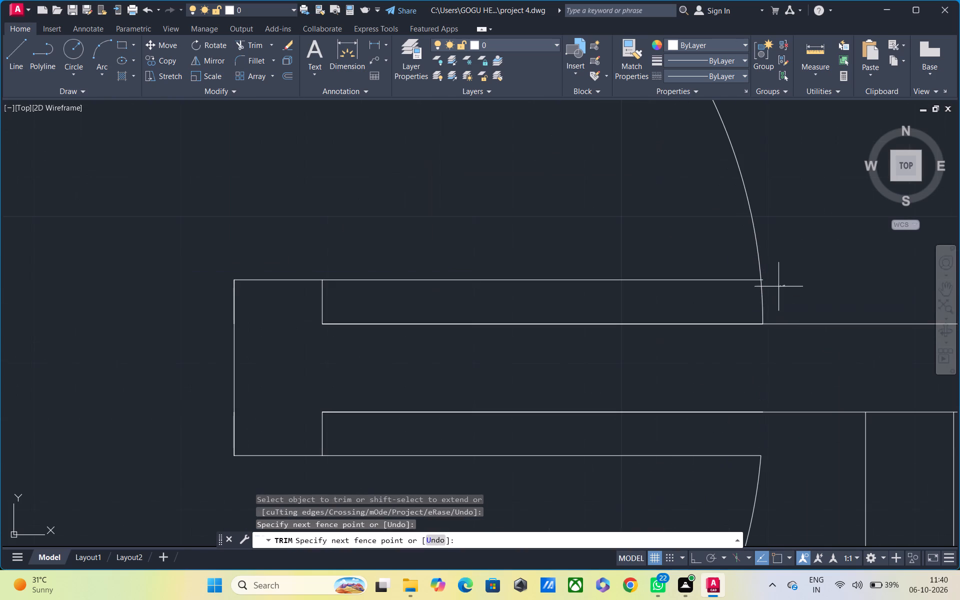
left_click_drag(760, 290, 743, 294)
scroll(762, 290, "up", 3)
left_click_drag(759, 240, 759, 244)
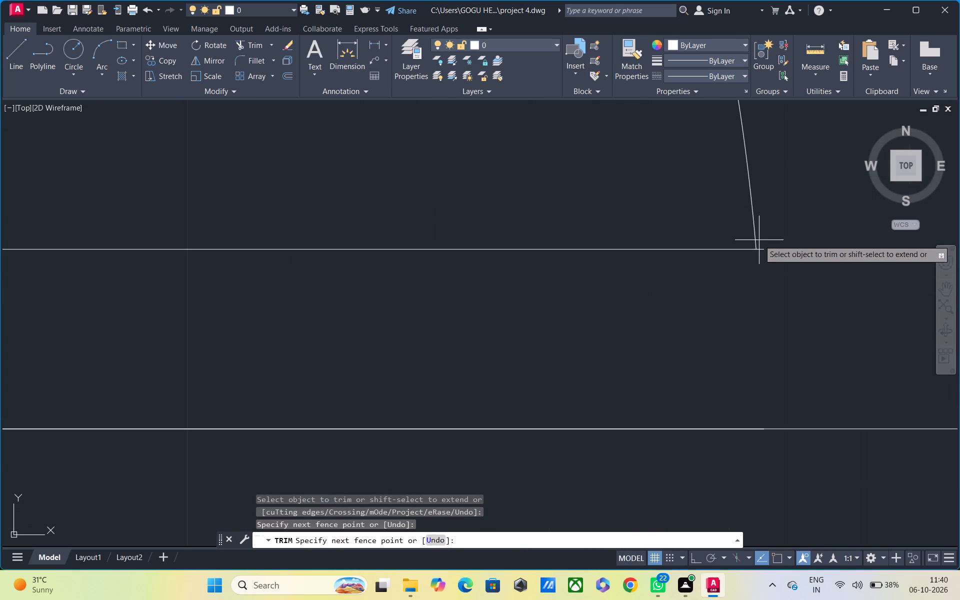
left_click_drag(759, 244, 759, 288)
scroll(754, 284, "down", 3)
middle_click_drag(546, 308, 677, 294)
scroll(669, 303, "down", 3)
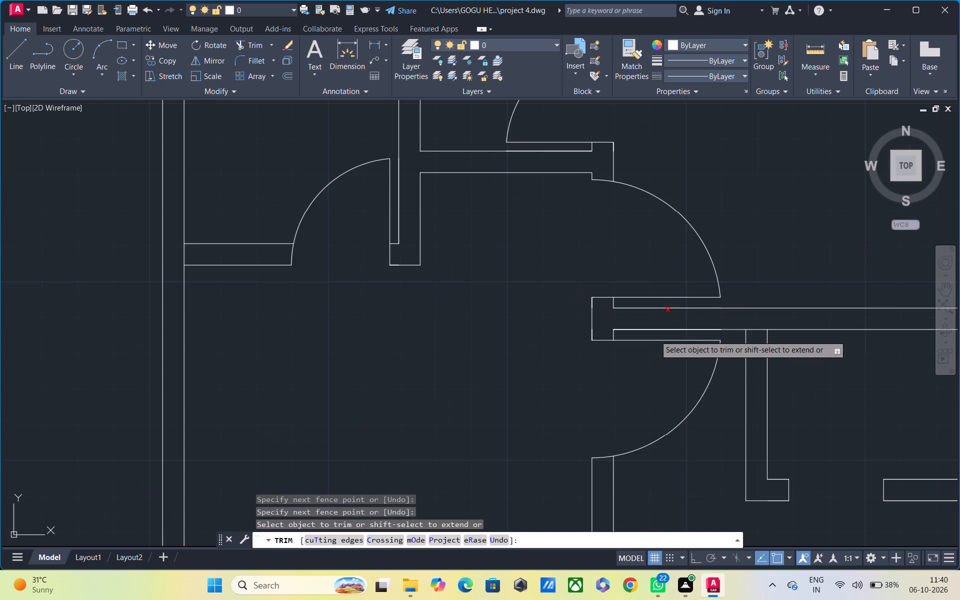
Review the trimmed door openings and the remaining wall layout across the floor plan.
middle_click_drag(523, 376, 450, 353)
scroll(450, 353, "down", 2)
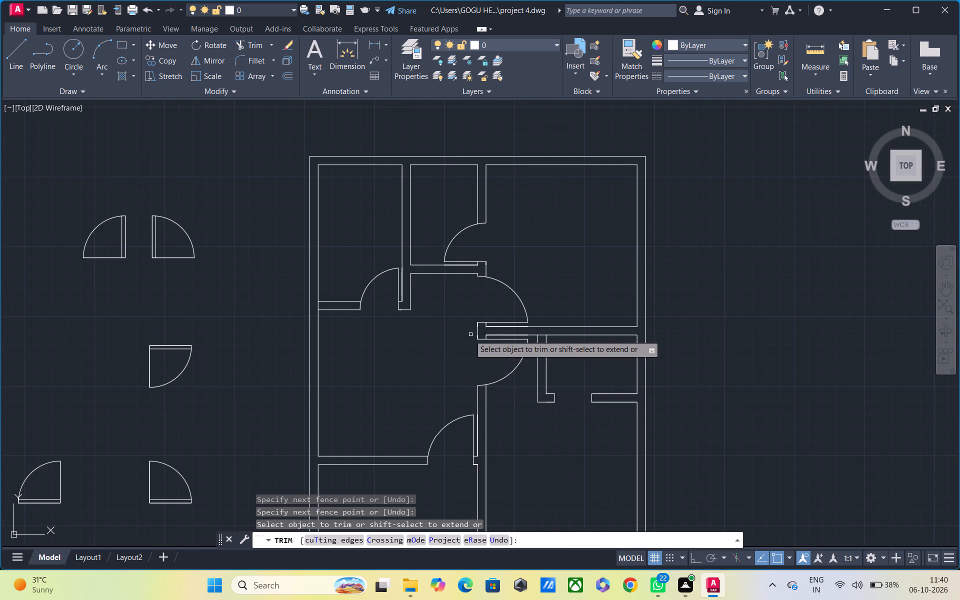
scroll(469, 335, "up", 6)
scroll(504, 342, "down", 7)
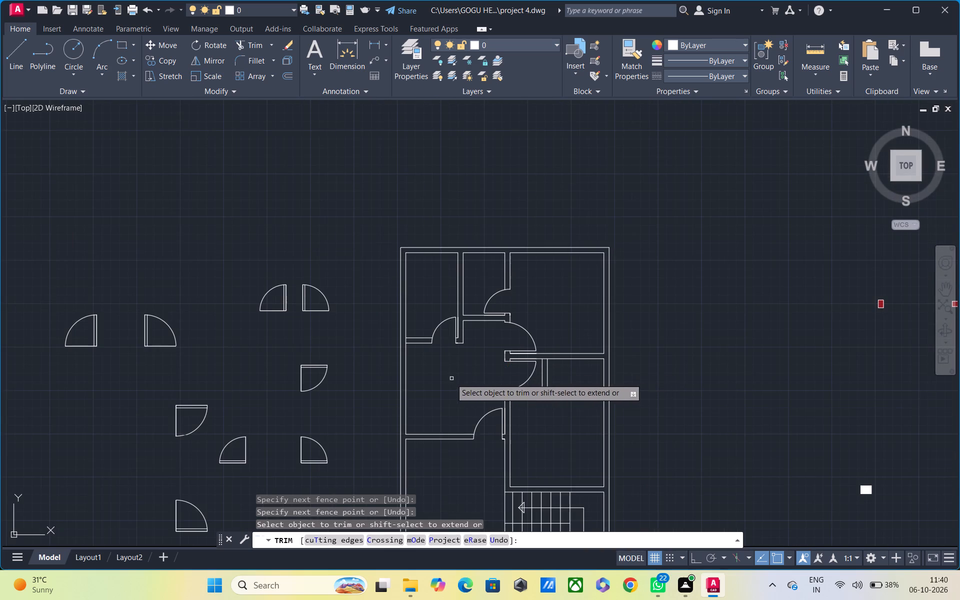
middle_click_drag(451, 375, 462, 312)
scroll(459, 321, "down", 2)
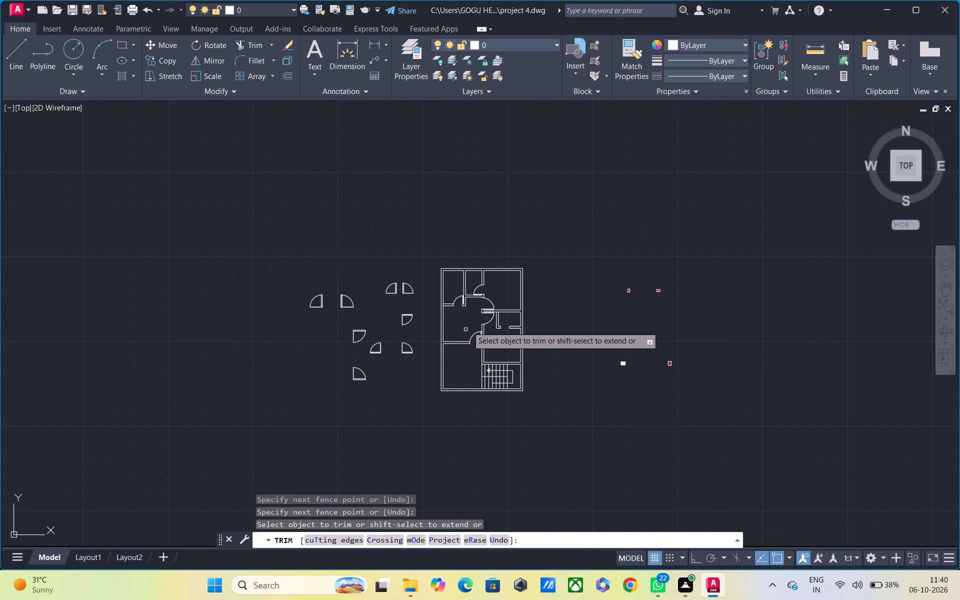
scroll(480, 299, "up", 4)
middle_click_drag(479, 307, 487, 266)
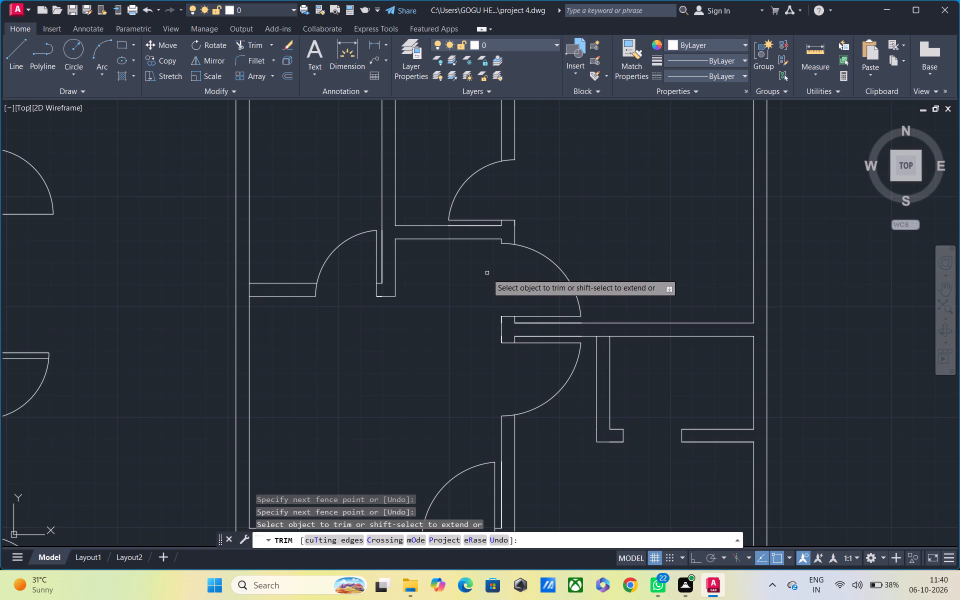
middle_click_drag(483, 334, 475, 295)
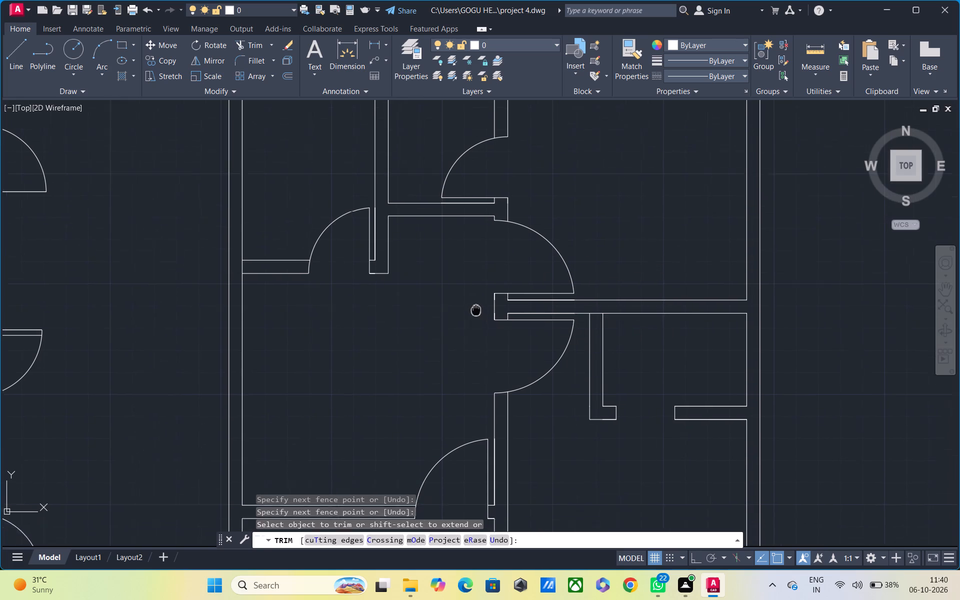
middle_click_drag(475, 295, 475, 285)
scroll(484, 317, "down", 1)
middle_click_drag(412, 338, 417, 291)
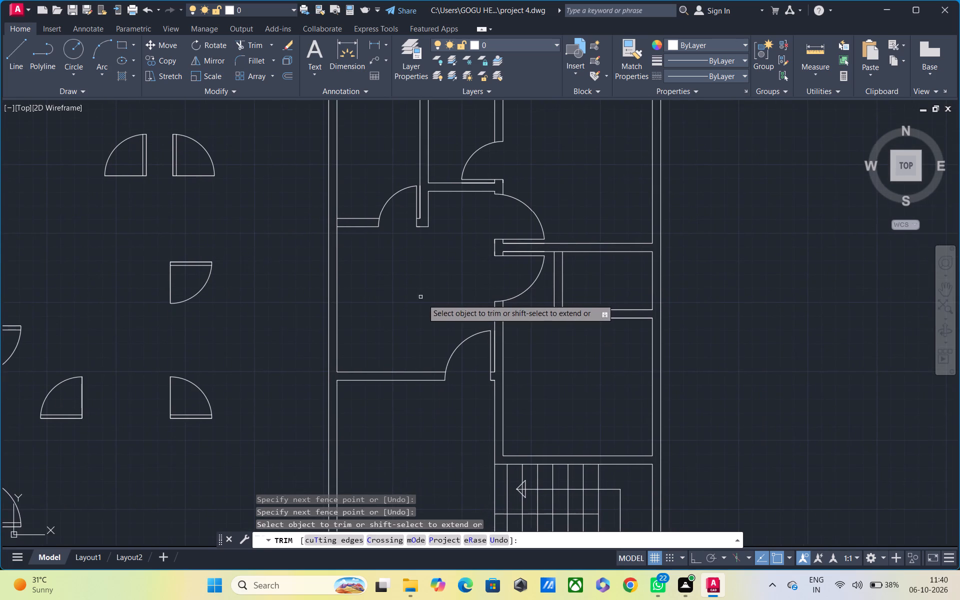
scroll(424, 299, "down", 1)
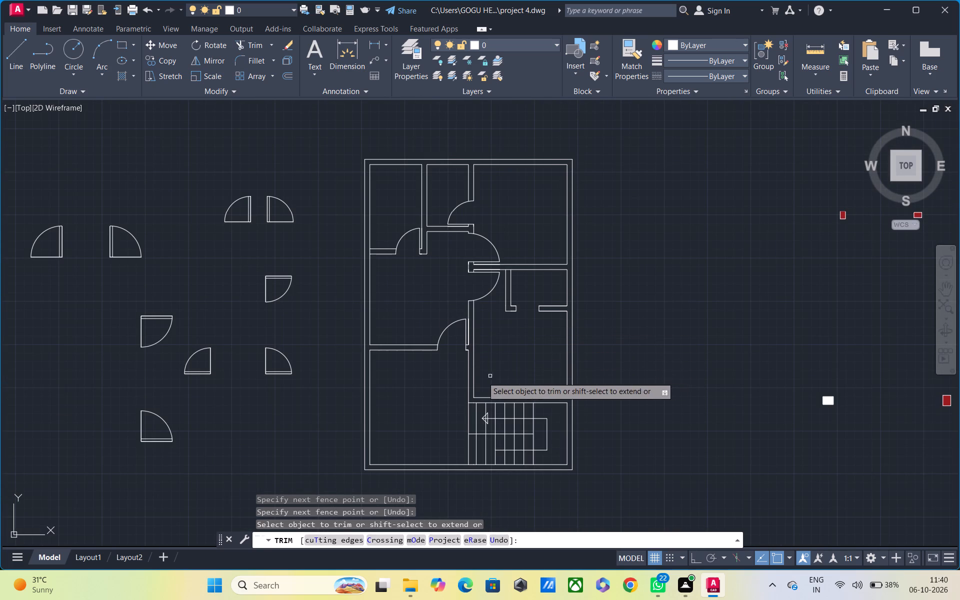
key("Escape")
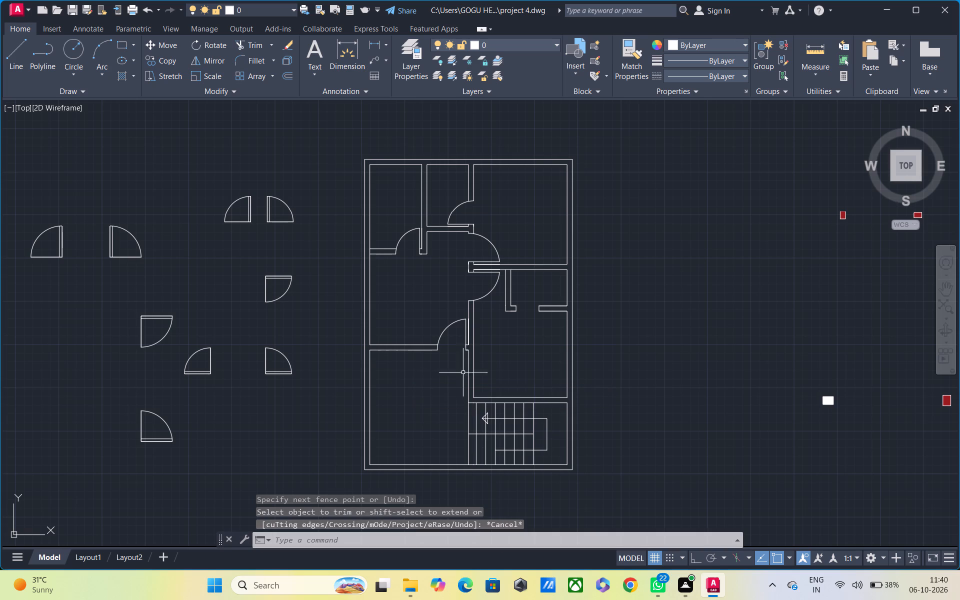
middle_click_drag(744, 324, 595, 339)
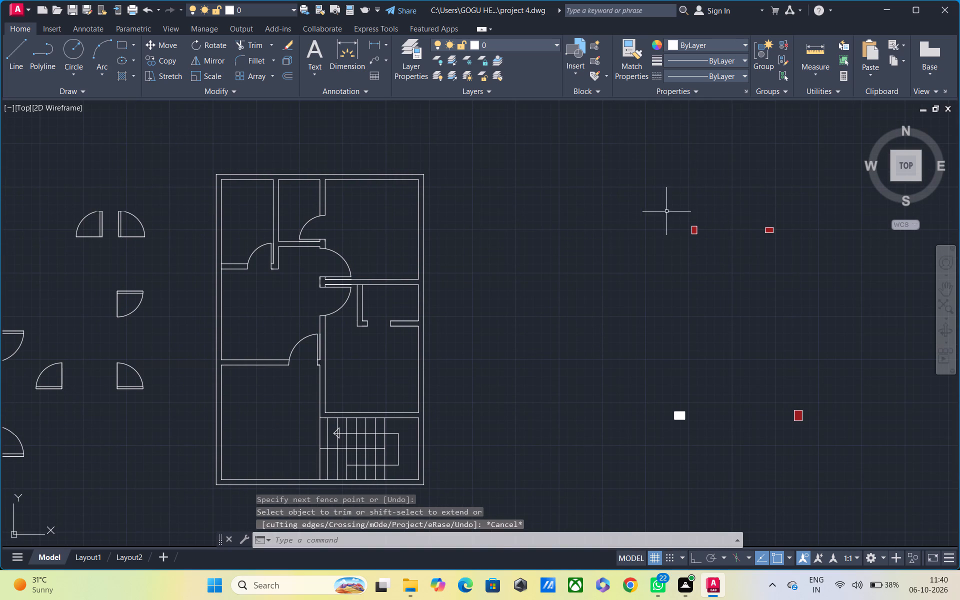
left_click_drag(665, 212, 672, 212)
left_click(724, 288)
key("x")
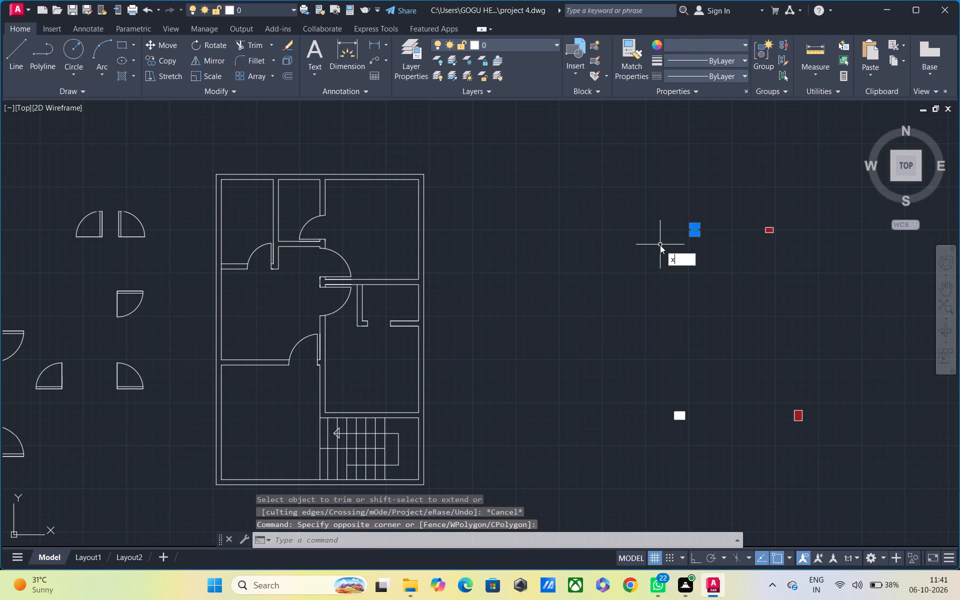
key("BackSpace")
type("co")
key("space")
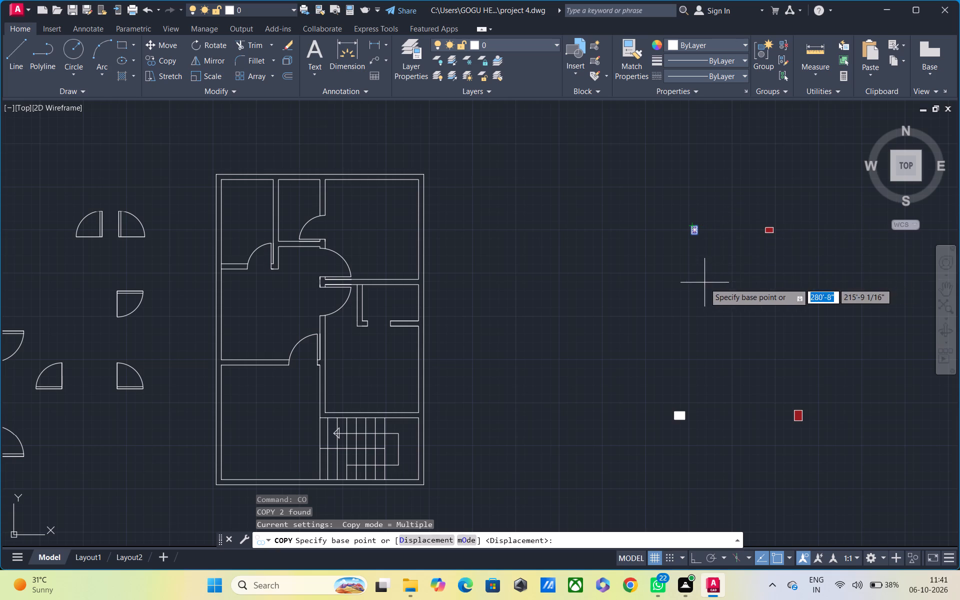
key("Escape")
Copy the red horizontal column by its northwest corner onto the northwest outer corner of the floor plan.
left_click(744, 218)
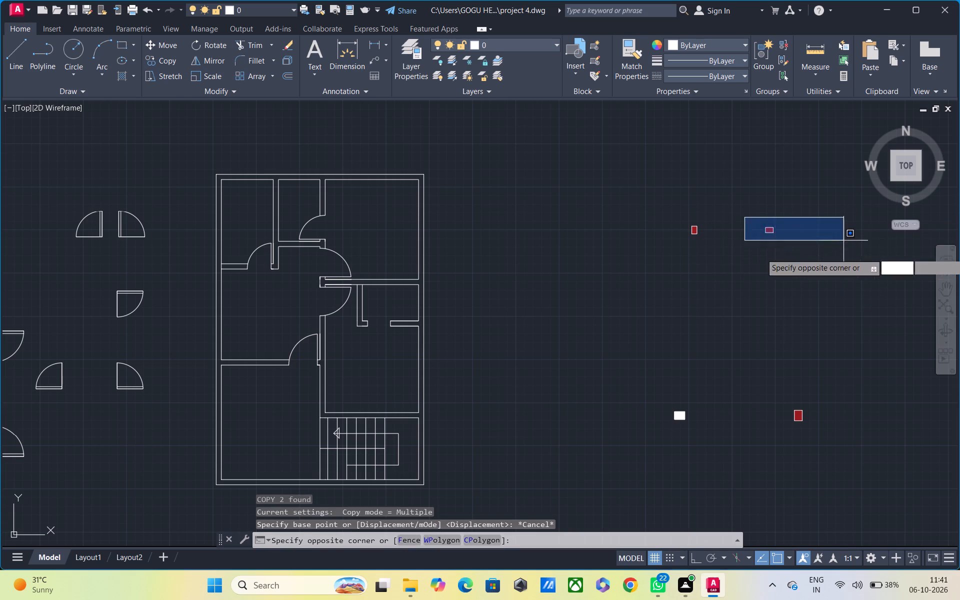
left_click(839, 253)
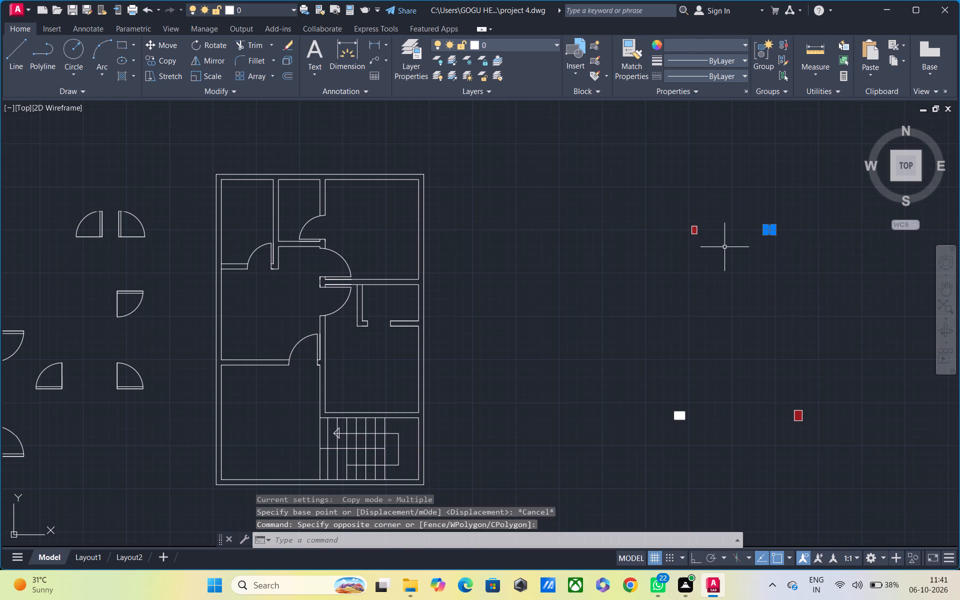
type("co")
key("space")
scroll(754, 235, "up", 2)
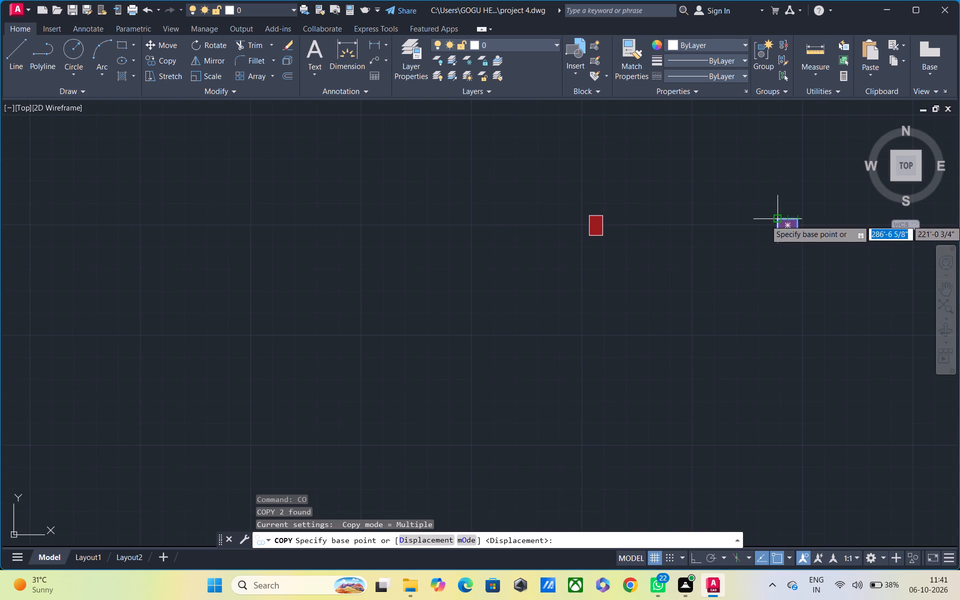
left_click(778, 220)
scroll(641, 225, "down", 2)
middle_click_drag(641, 225, 842, 231)
middle_click_drag(366, 218, 375, 231)
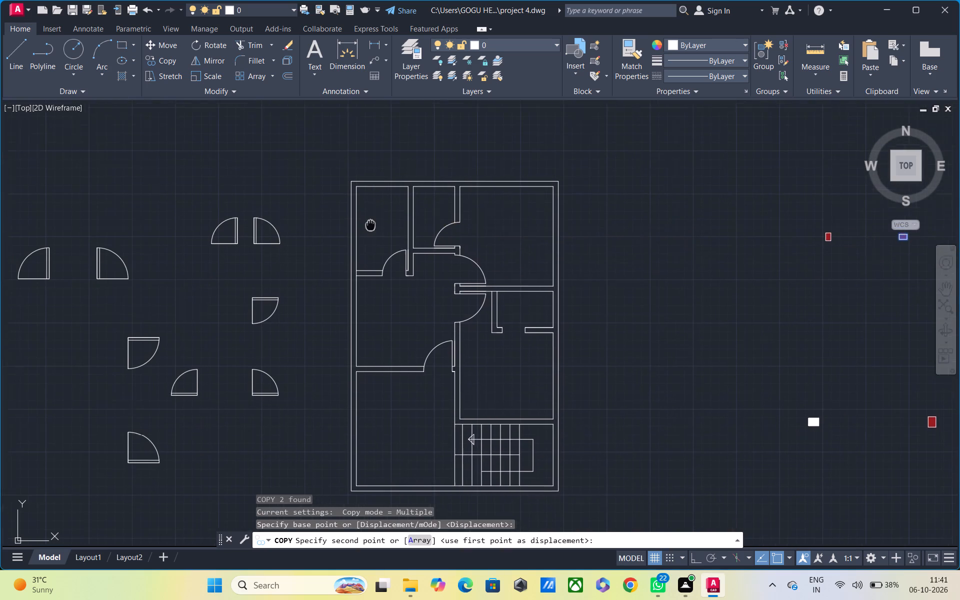
middle_click_drag(375, 231, 392, 270)
scroll(368, 221, "up", 3)
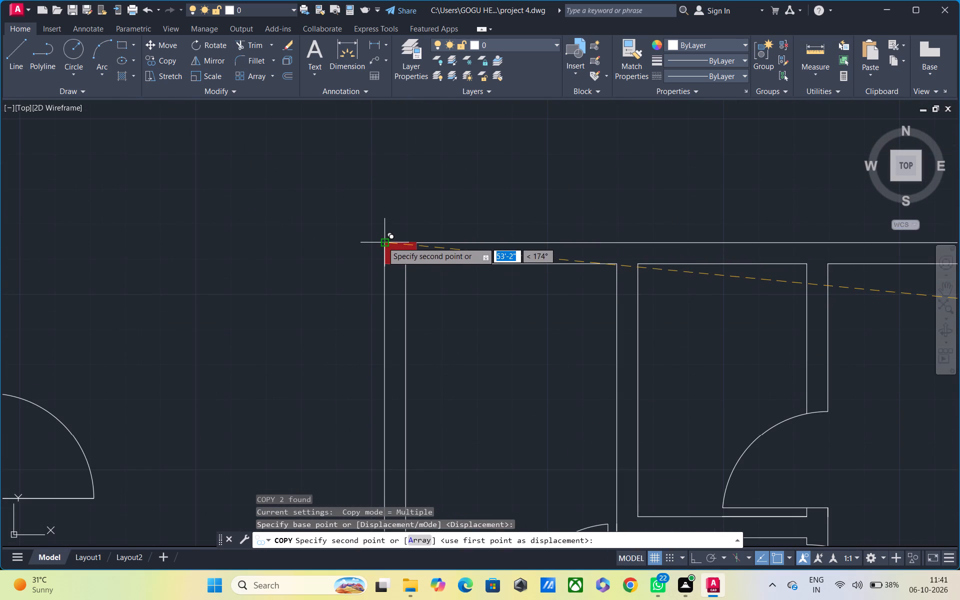
left_click(382, 242)
Examine the wall junctions from the north wall down to the staircase for further column positions.
middle_click_drag(567, 280, 474, 277)
scroll(536, 268, "down", 1)
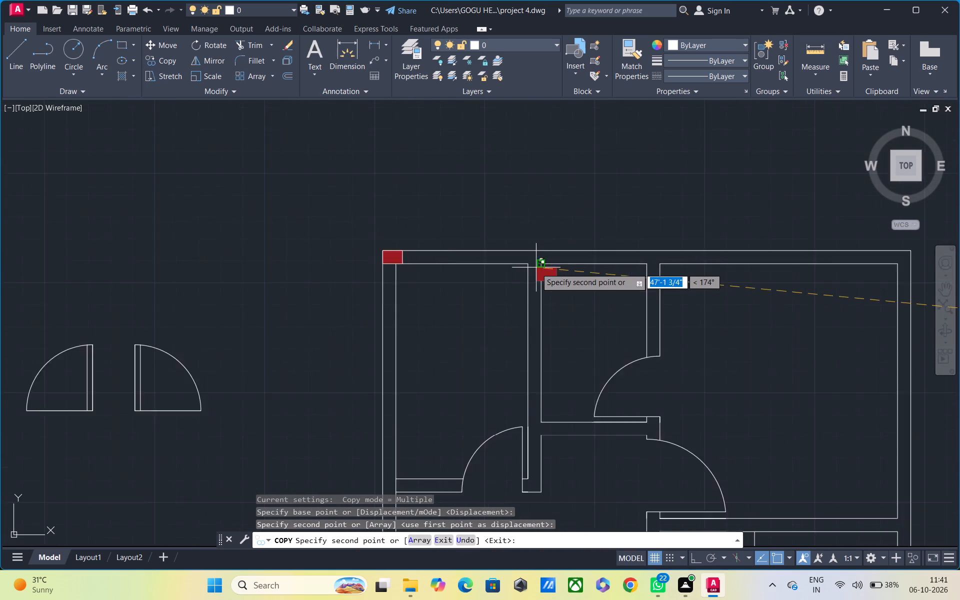
scroll(536, 267, "down", 1)
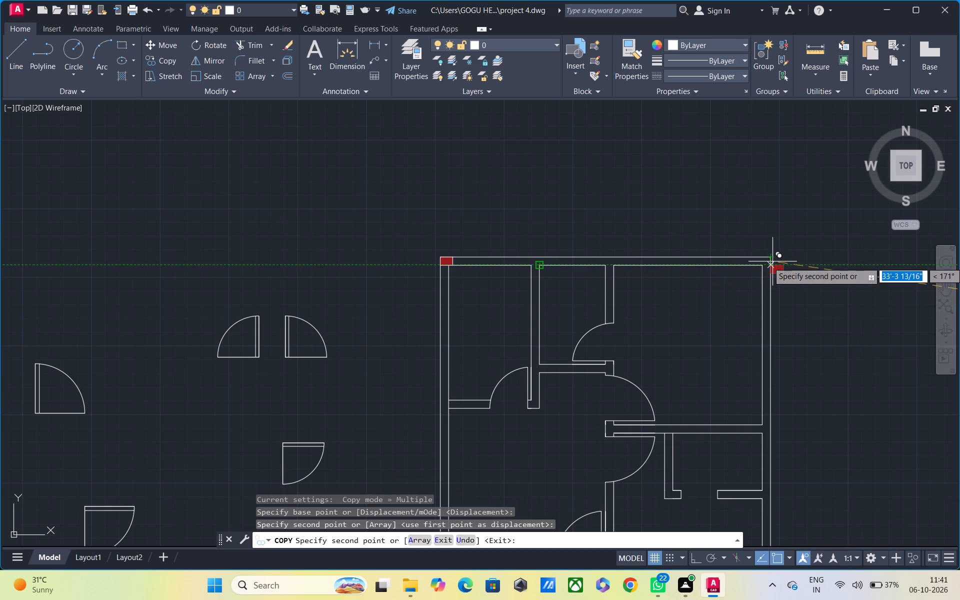
middle_click_drag(574, 338, 621, 247)
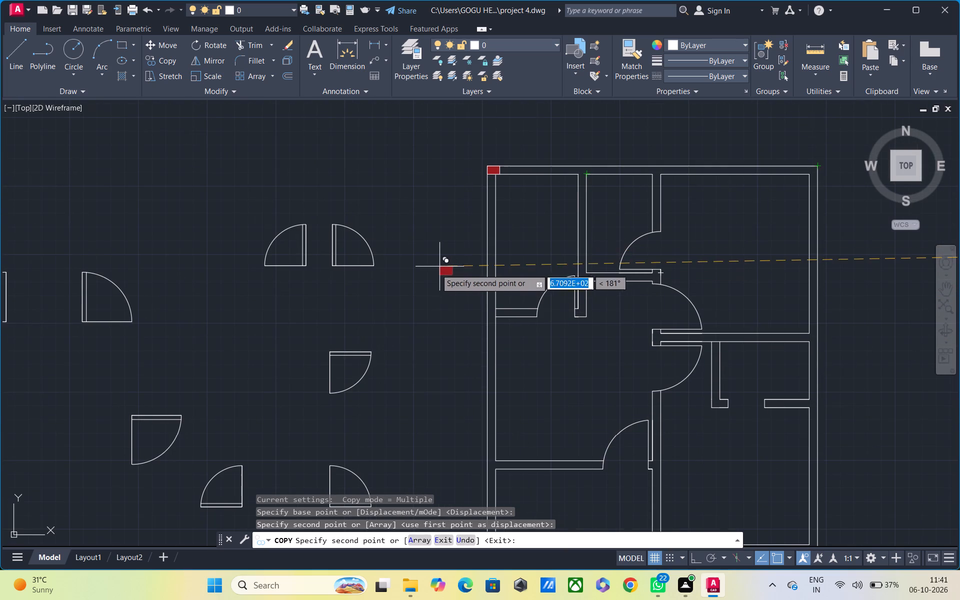
middle_click_drag(435, 308, 446, 231)
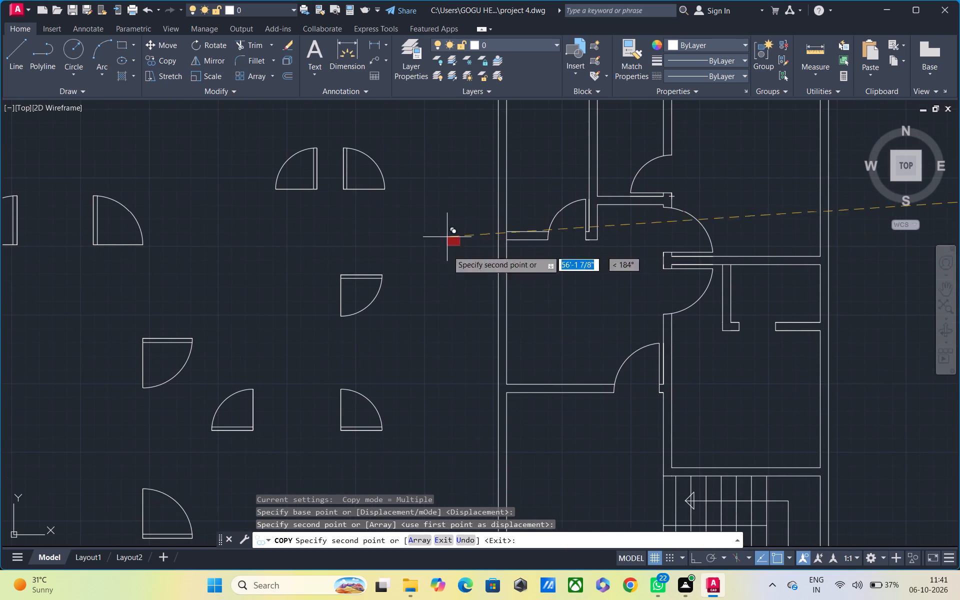
middle_click_drag(455, 344, 455, 228)
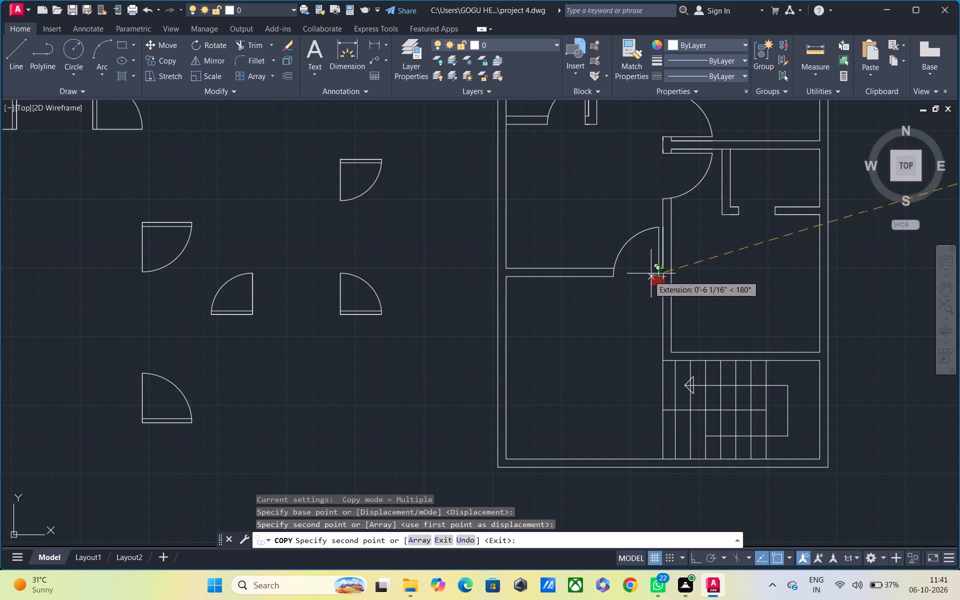
middle_click_drag(635, 283, 536, 344)
scroll(532, 344, "down", 1)
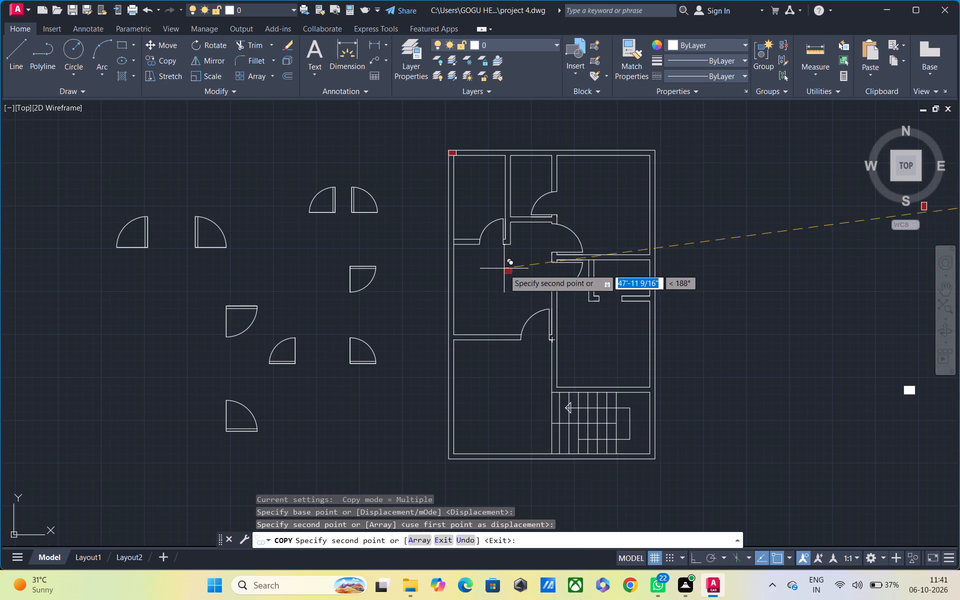
key("Escape")
Copy the red horizontal column by its northeast corner onto the northeast outer corner of the floor plan.
middle_click_drag(638, 286, 379, 317)
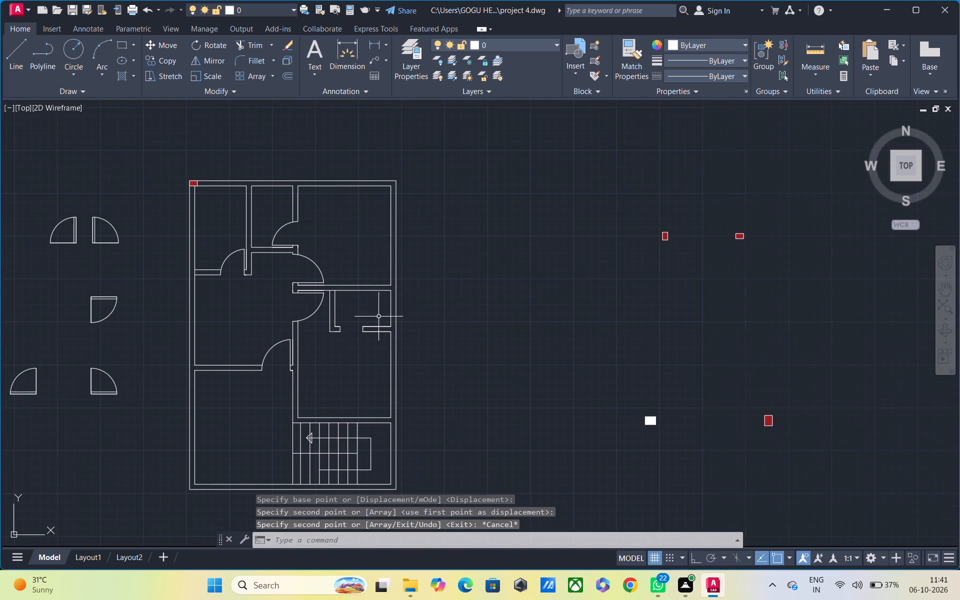
left_click(715, 214)
left_click(779, 257)
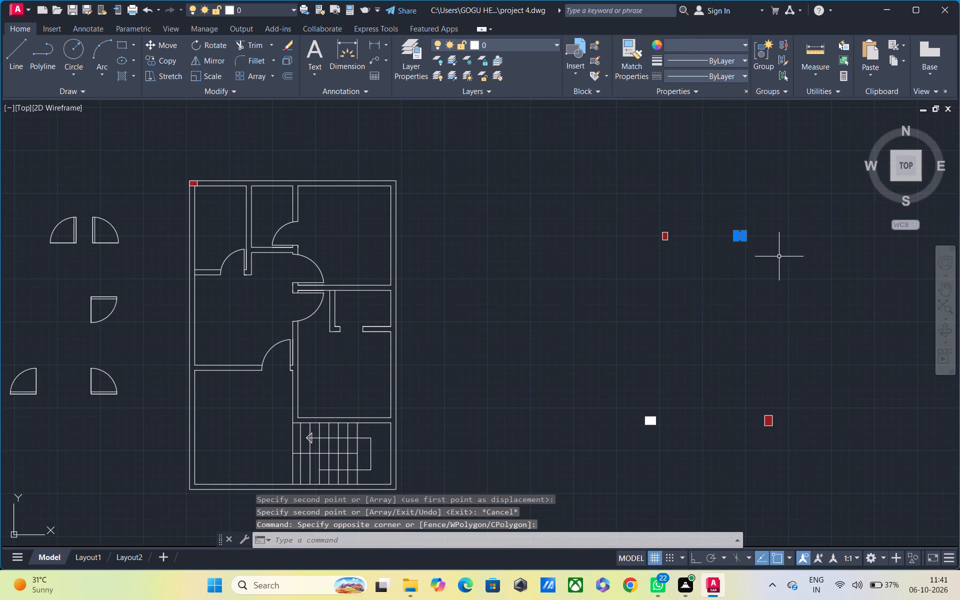
key("c")
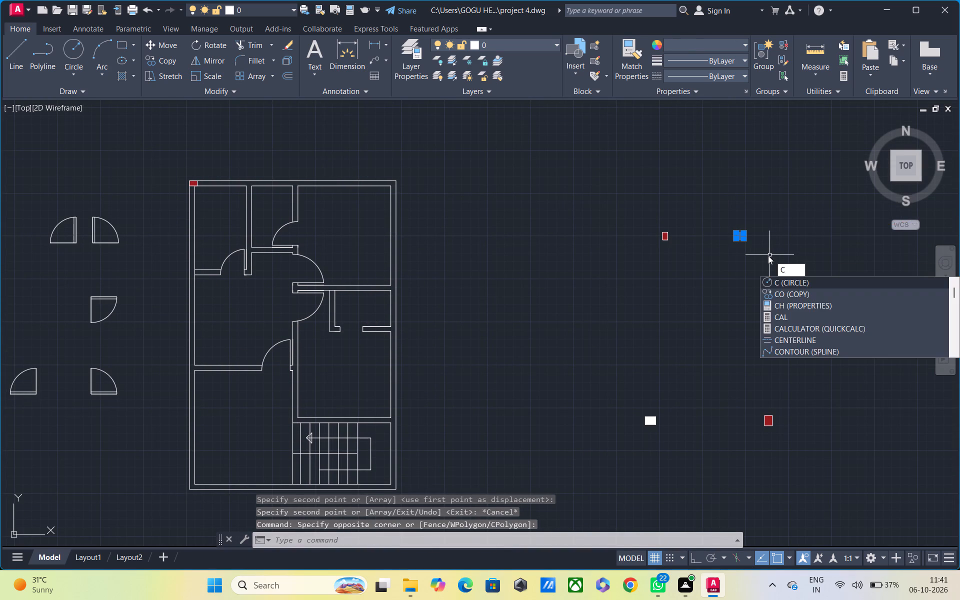
key("o")
key("space")
scroll(736, 242, "up", 2)
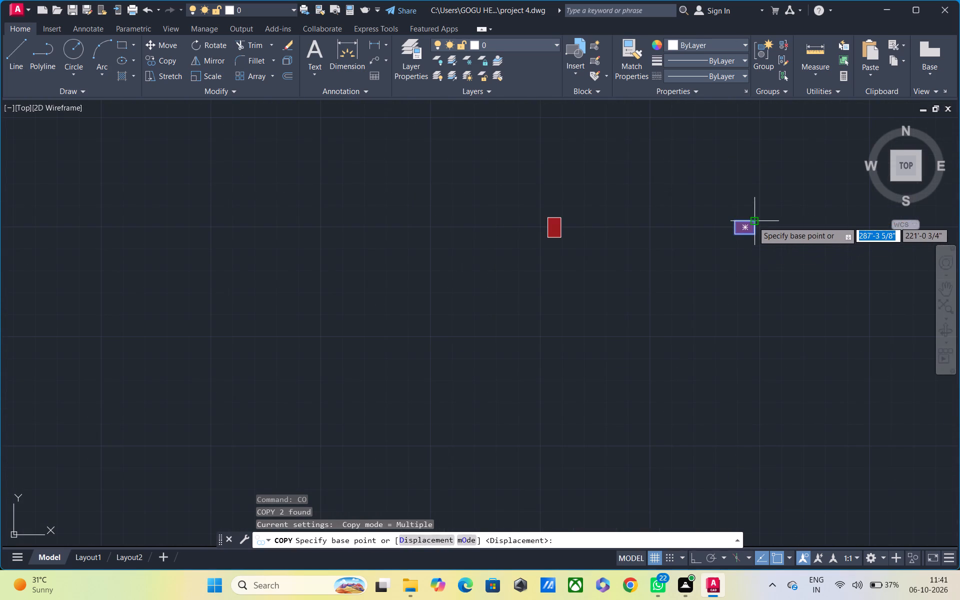
left_click(753, 221)
middle_click_drag(499, 255, 787, 309)
middle_click_drag(434, 267, 530, 278)
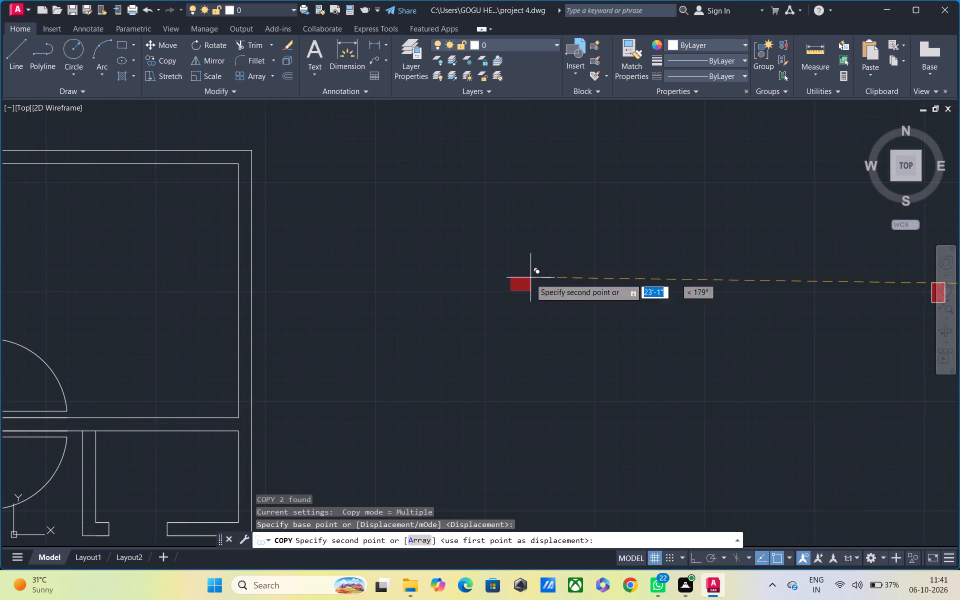
middle_click_drag(388, 260, 592, 283)
scroll(442, 182, "up", 2)
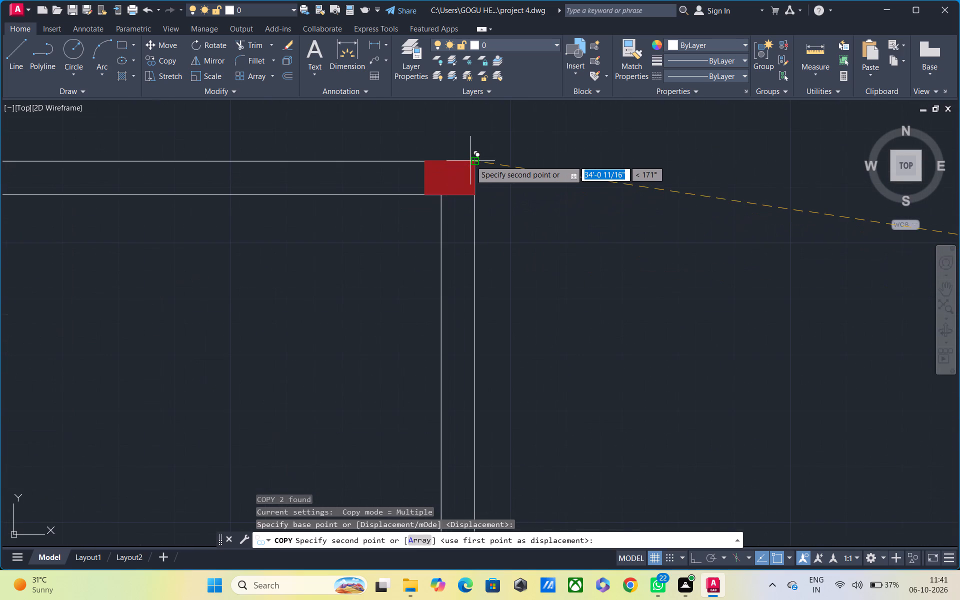
left_click(474, 161)
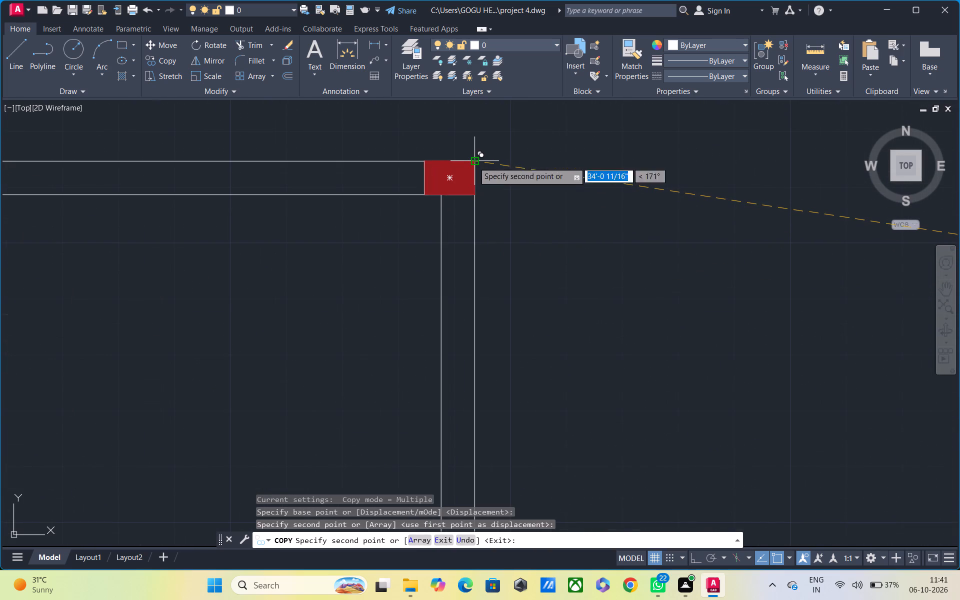
Place another horizontal column copy where the cross wall's north line meets the east wall, flush with its outer face.
scroll(363, 194, "down", 2)
middle_click_drag(364, 203, 555, 170)
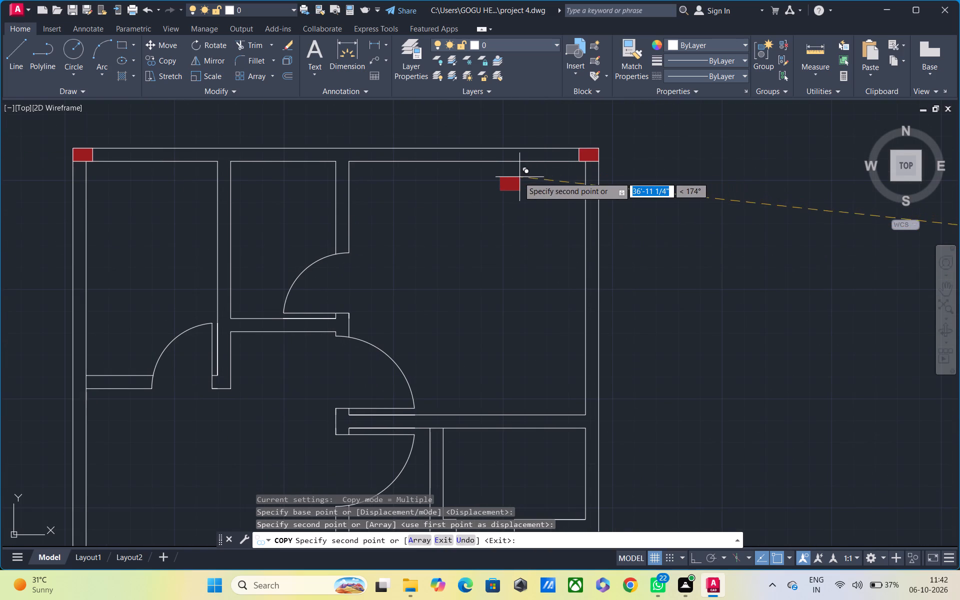
middle_click_drag(548, 273, 547, 195)
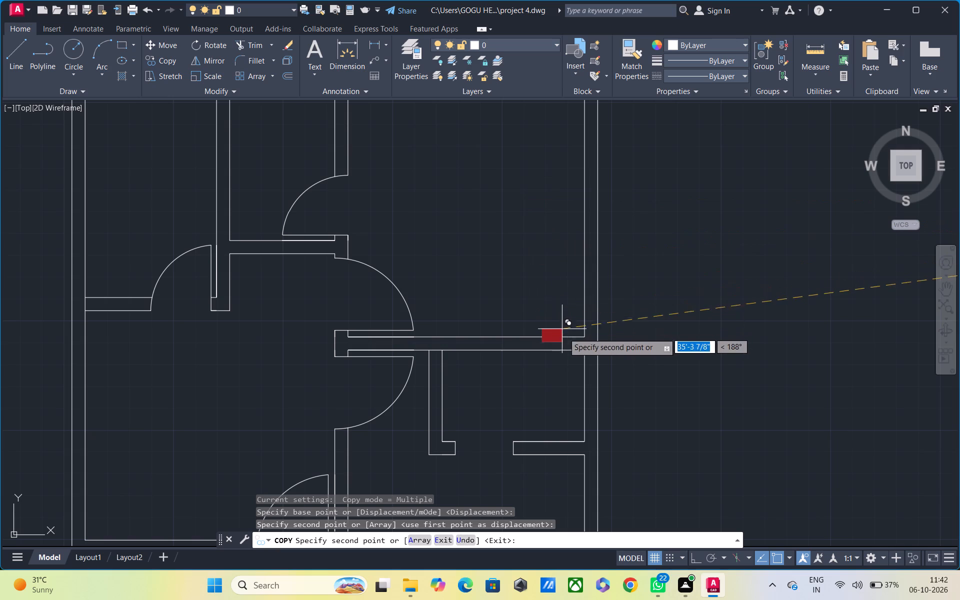
left_click(592, 336)
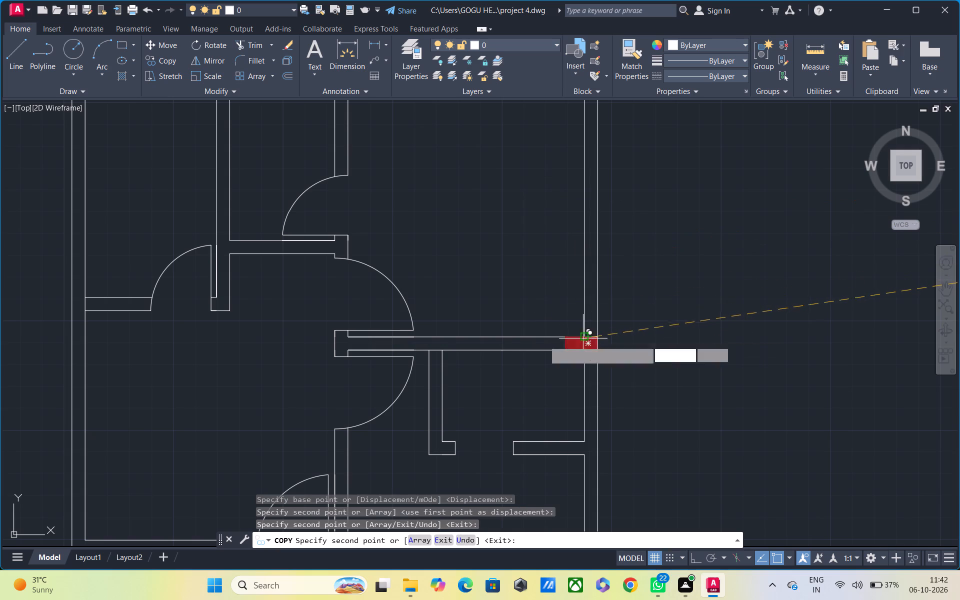
Examine the junction of the cross wall and the central wall between the two doors as a column position.
middle_click_drag(470, 336, 570, 333)
middle_click_drag(423, 335, 486, 335)
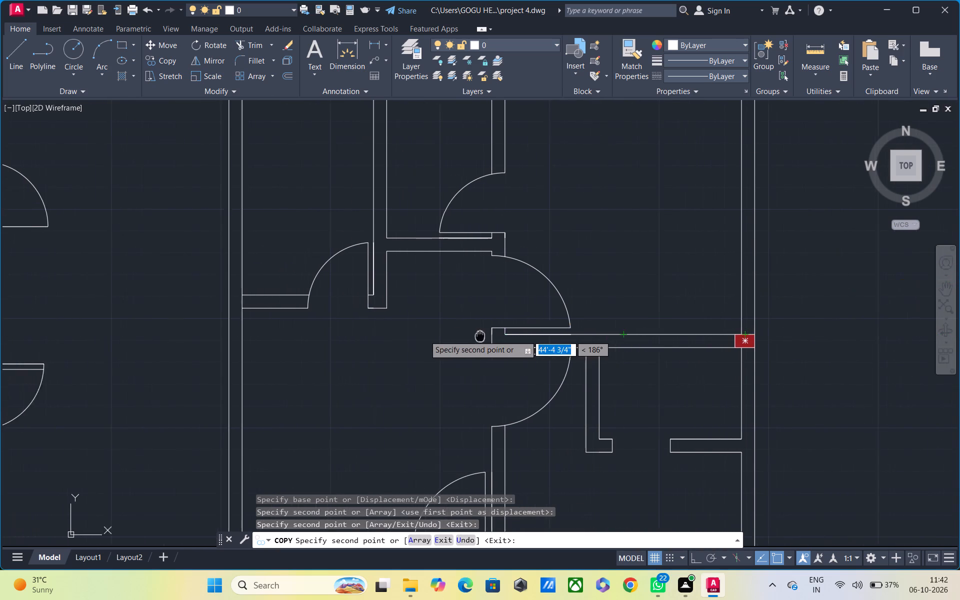
middle_click_drag(486, 335, 487, 335)
scroll(514, 336, "up", 2)
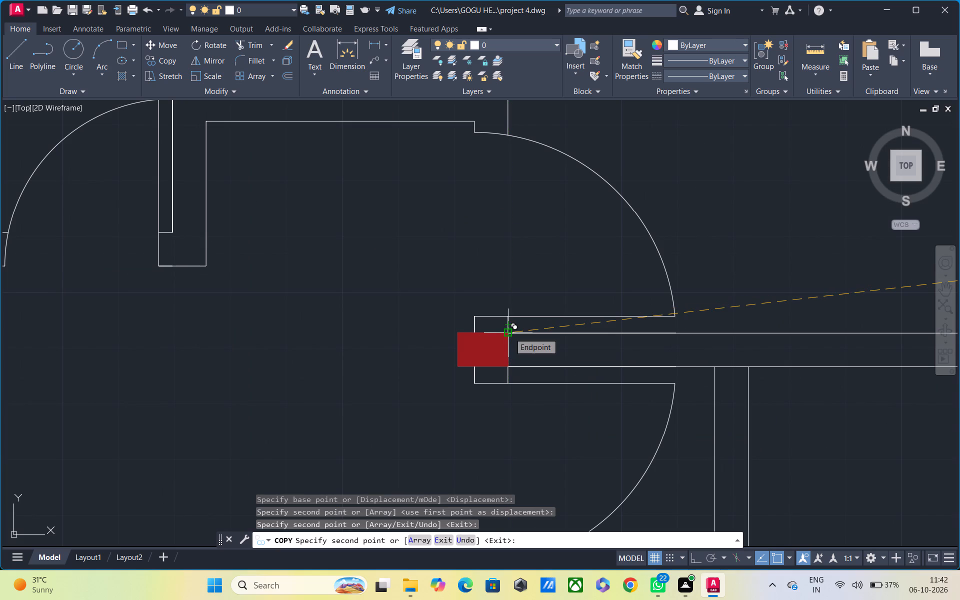
scroll(509, 333, "up", 2)
scroll(512, 323, "down", 1)
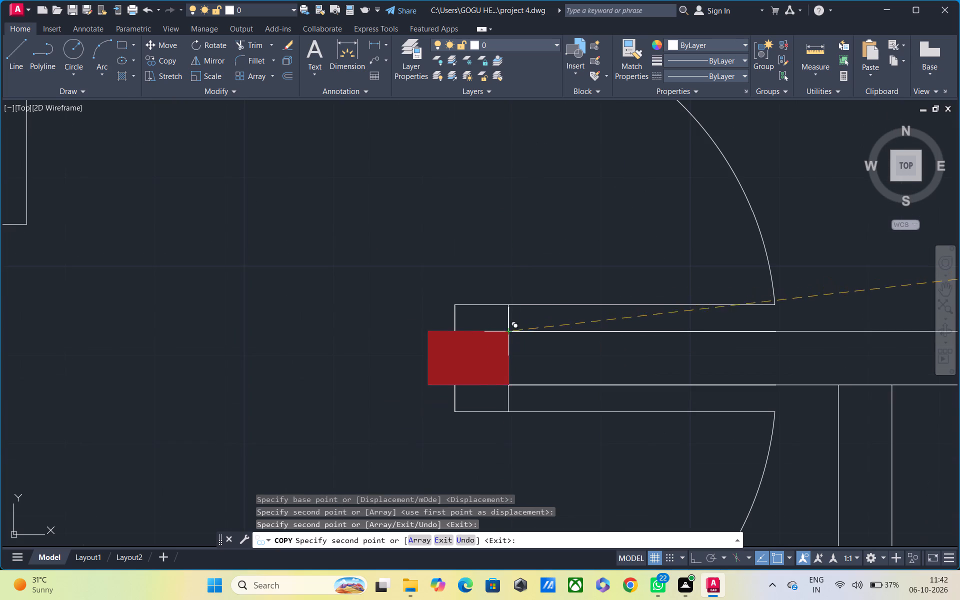
middle_click_drag(491, 335, 505, 299)
key("Escape")
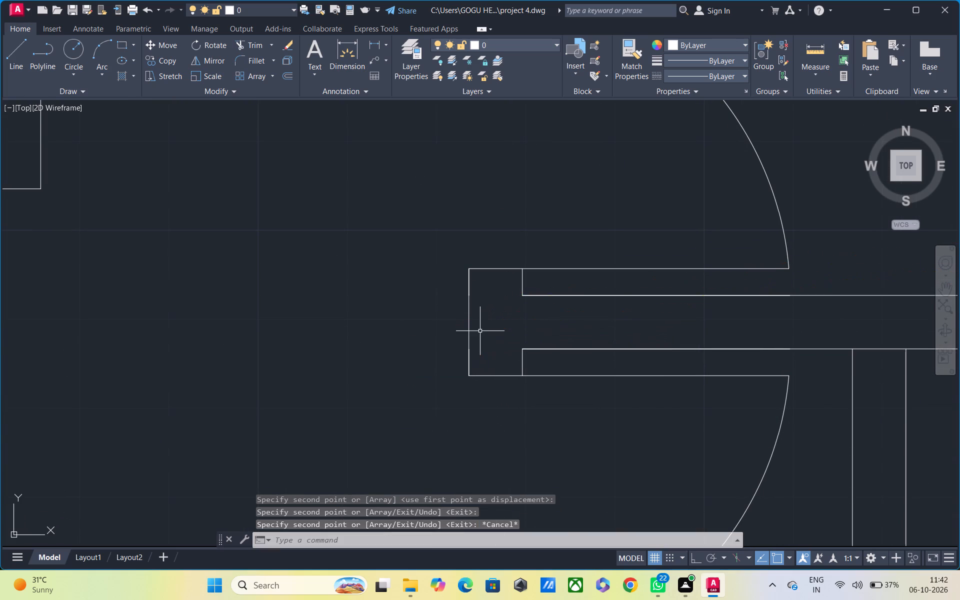
Copy the red vertical column by its northwest corner onto the north wall's outer line, aligned with the central wall's west face.
scroll(480, 331, "down", 5)
middle_click_drag(544, 346, 577, 269)
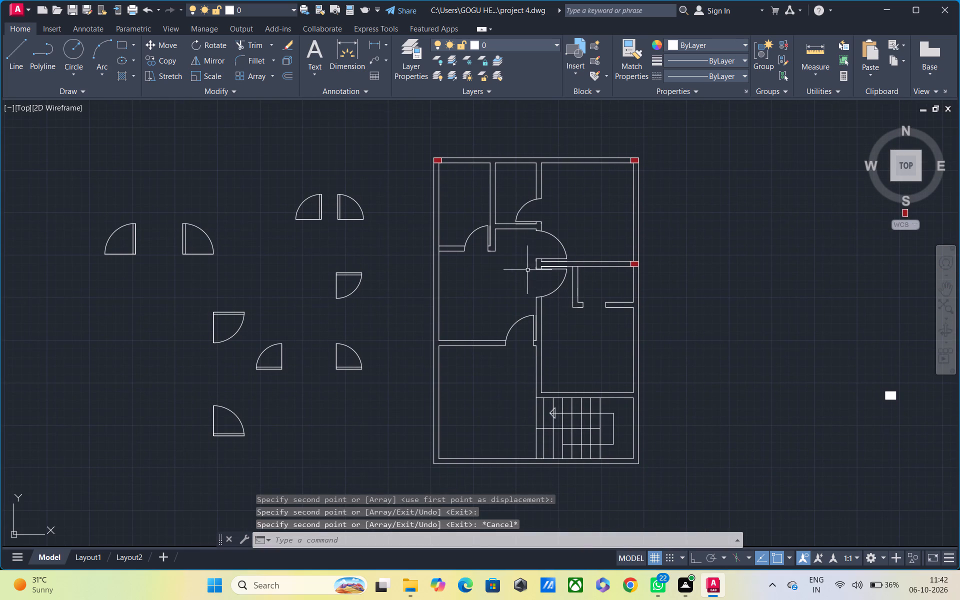
middle_click_drag(483, 263, 447, 292)
middle_click_drag(654, 266, 533, 290)
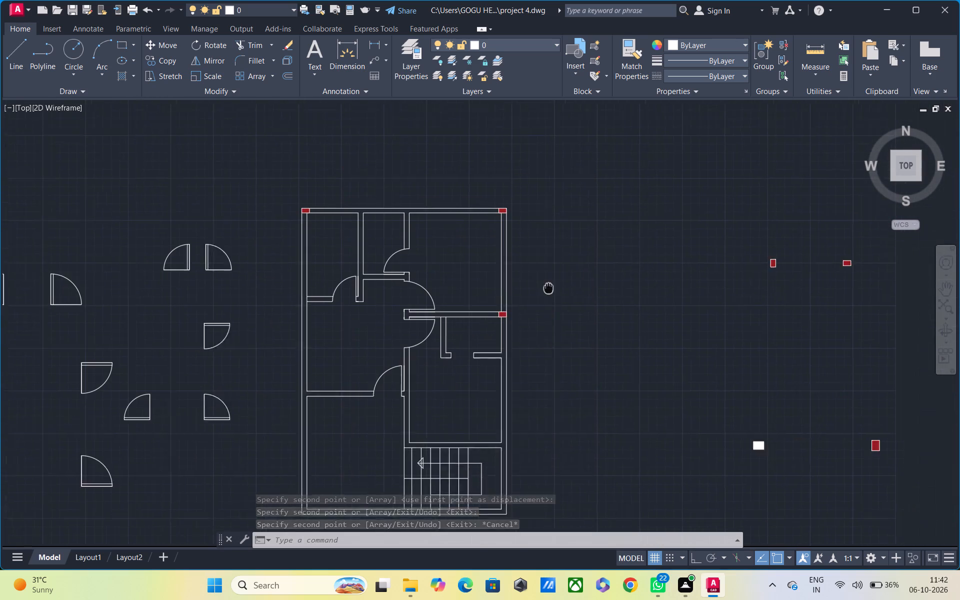
middle_click_drag(533, 290, 492, 290)
left_click_drag(691, 250, 696, 250)
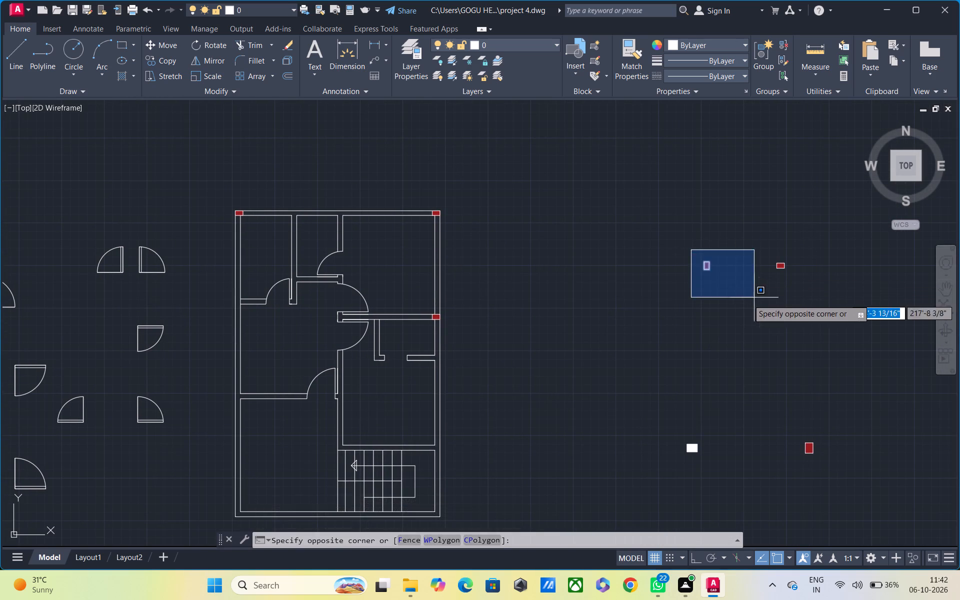
left_click(752, 300)
type("co")
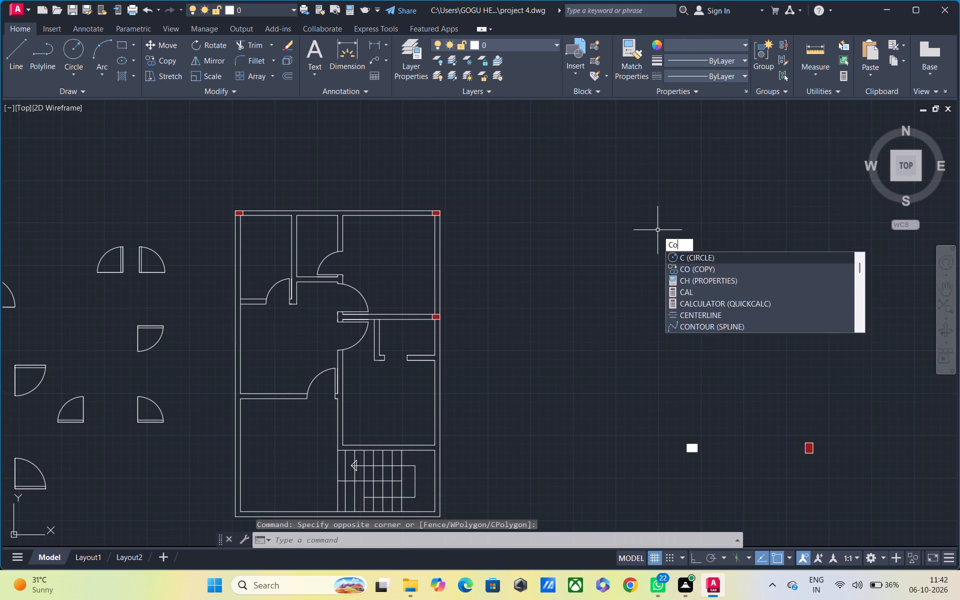
key("space")
scroll(687, 261, "up", 3)
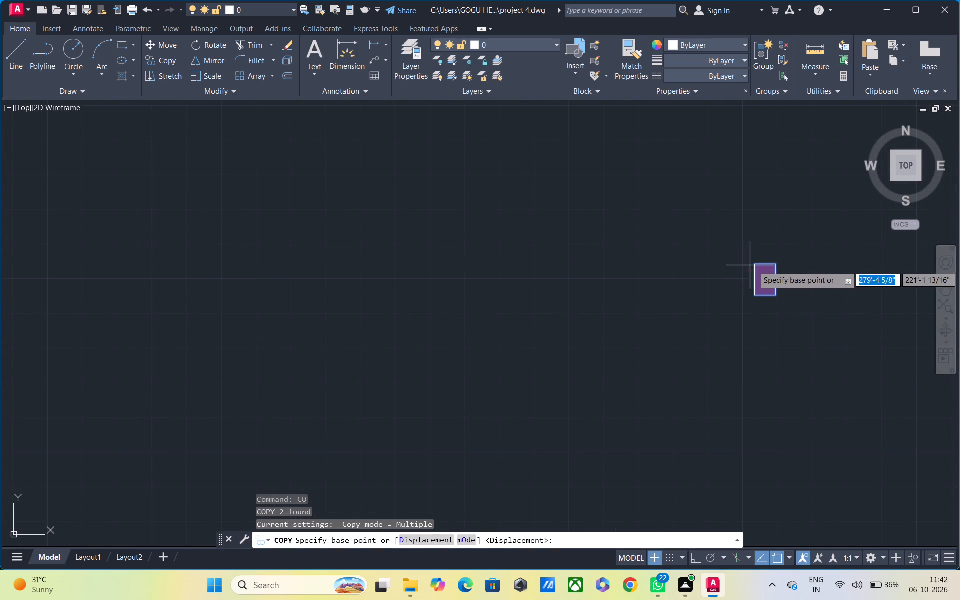
left_click(755, 265)
middle_click_drag(487, 274, 931, 285)
middle_click_drag(460, 294, 772, 294)
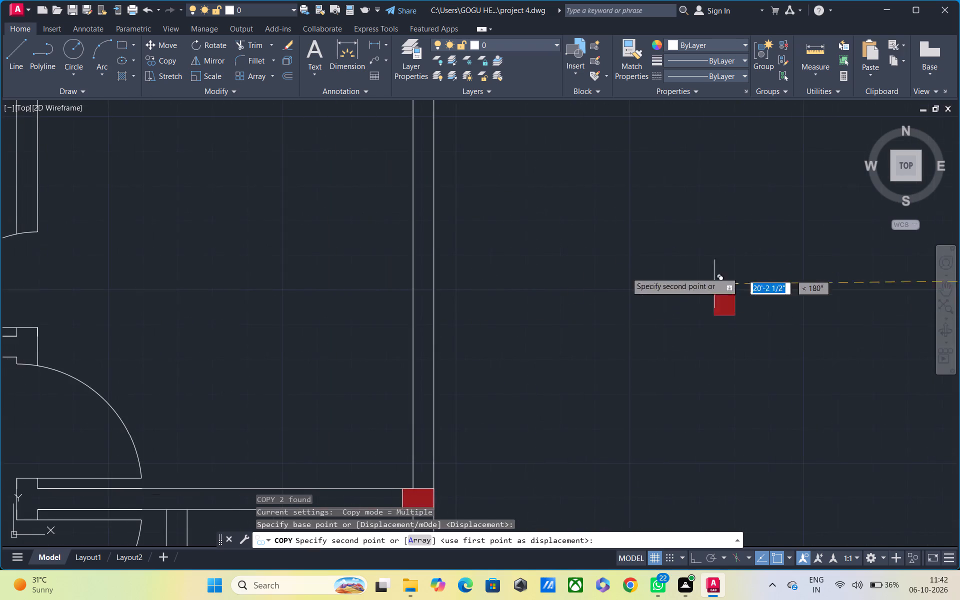
scroll(587, 269, "down", 3)
middle_click_drag(442, 281, 464, 333)
scroll(475, 311, "up", 3)
middle_click_drag(434, 238, 442, 304)
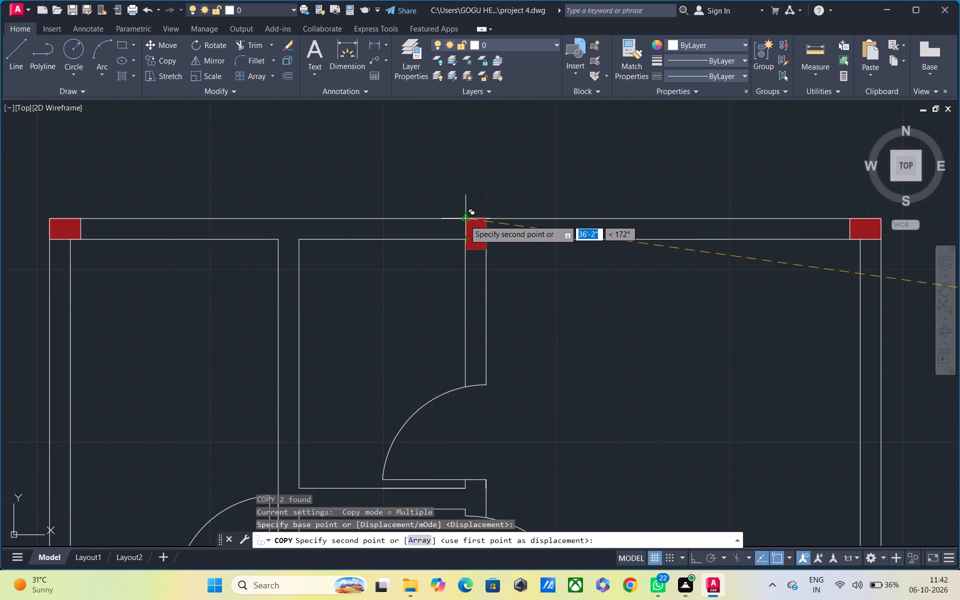
left_click(464, 220)
Place another vertical column copy at the northwest corner of the wall end between the two central doors.
scroll(475, 341, "down", 1)
middle_click_drag(475, 338, 509, 103)
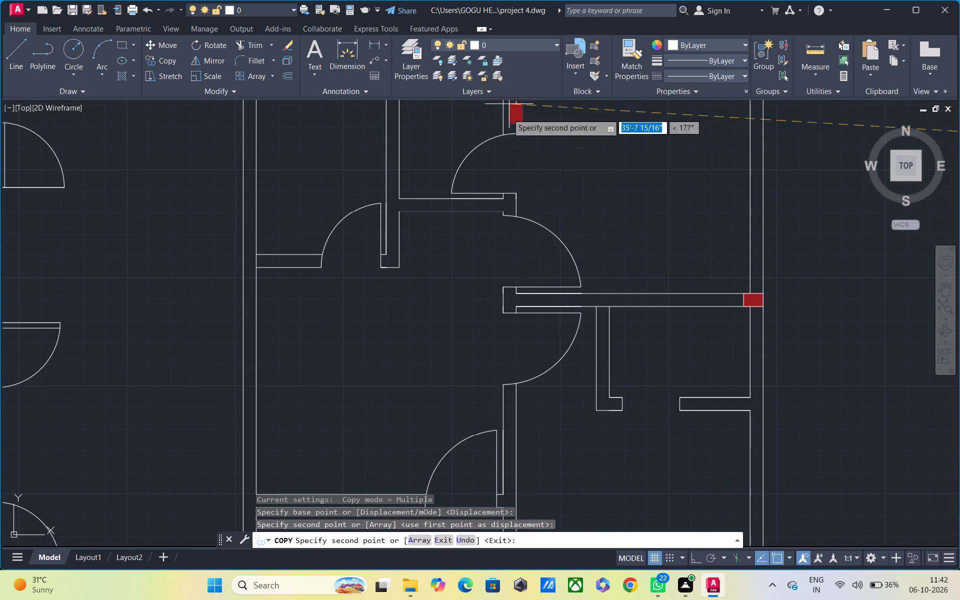
left_click(503, 285)
Examine the lower central wall and the west wall junction for further vertical column positions.
scroll(483, 344, "down", 1)
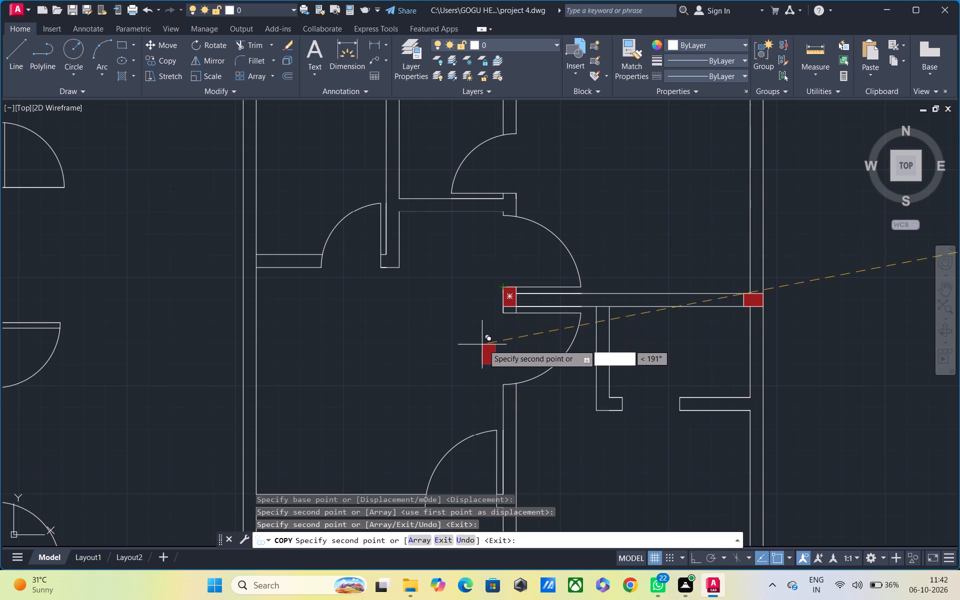
scroll(483, 344, "down", 1)
middle_click_drag(471, 362, 489, 250)
scroll(512, 286, "up", 1)
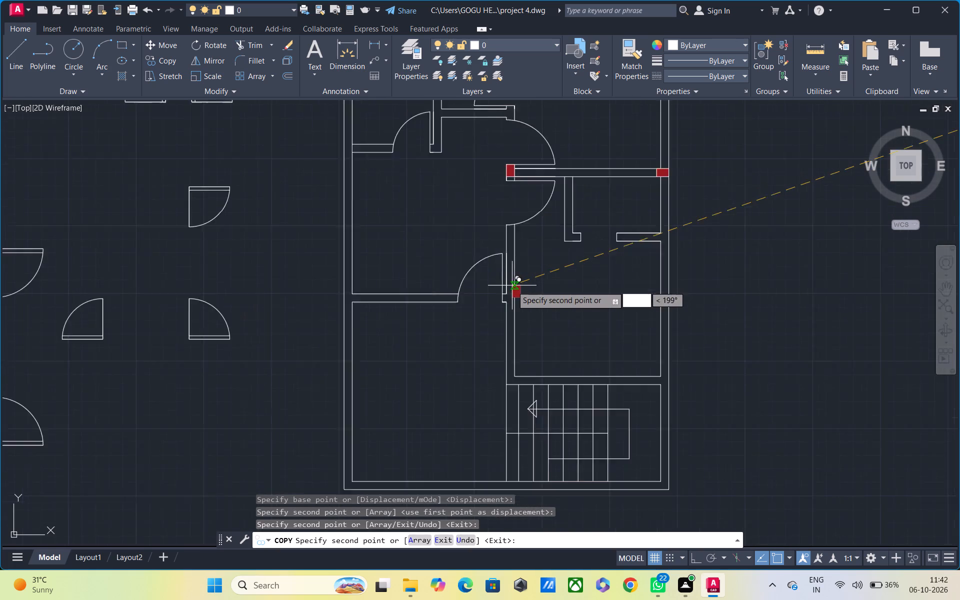
scroll(512, 286, "up", 1)
middle_click_drag(513, 282, 520, 281)
scroll(523, 261, "down", 2)
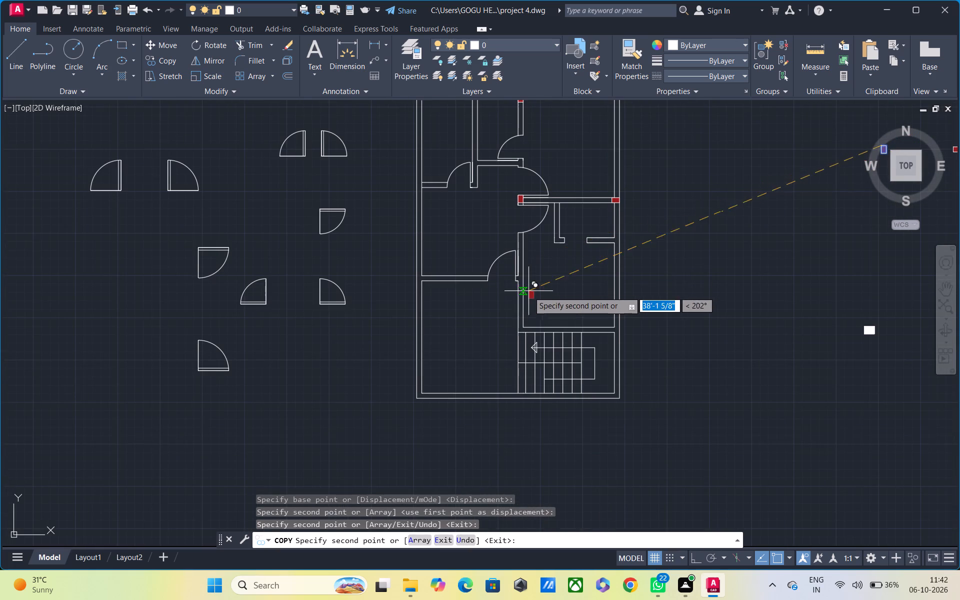
middle_click_drag(530, 291, 533, 256)
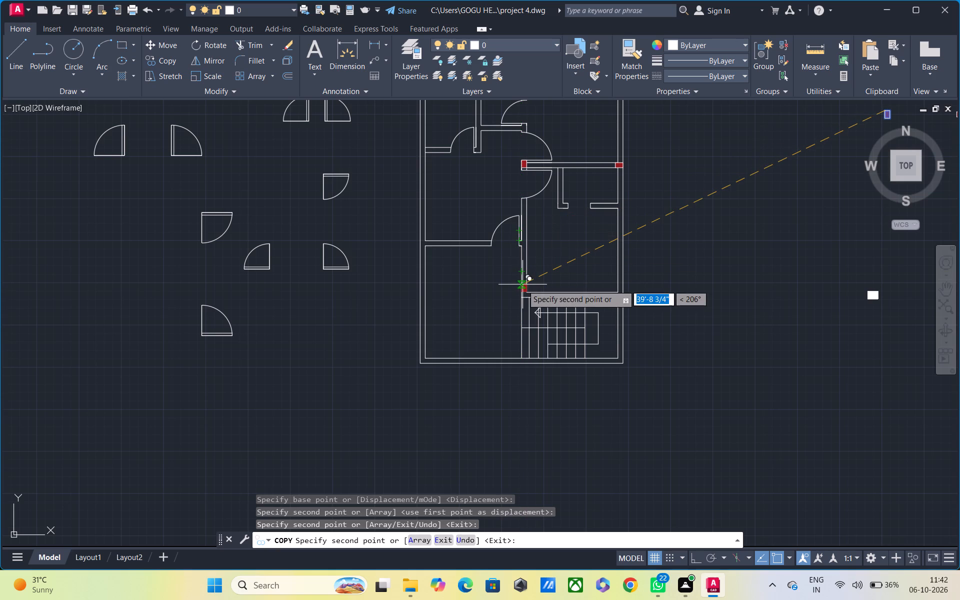
middle_click_drag(433, 261, 450, 278)
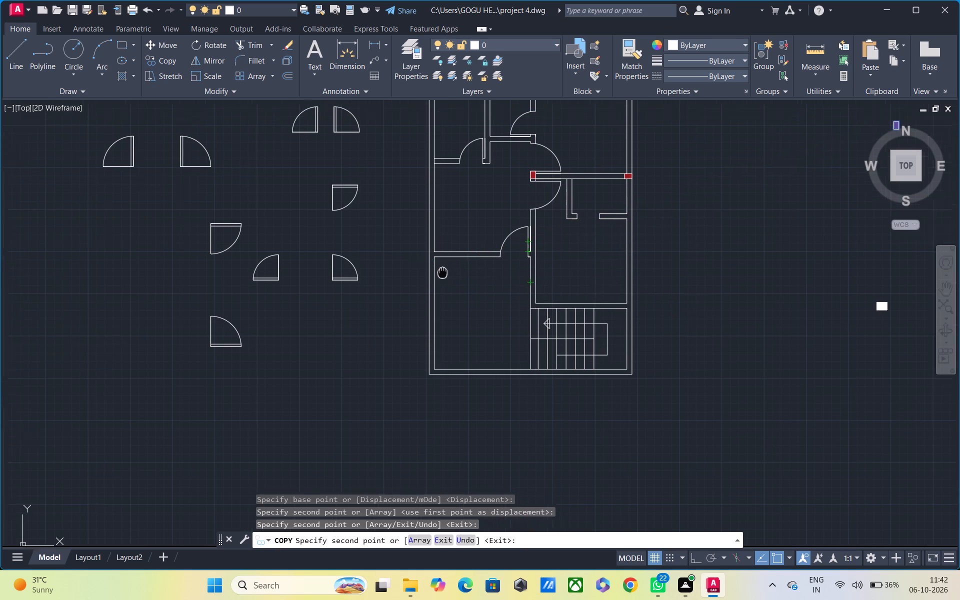
middle_click_drag(450, 278, 493, 300)
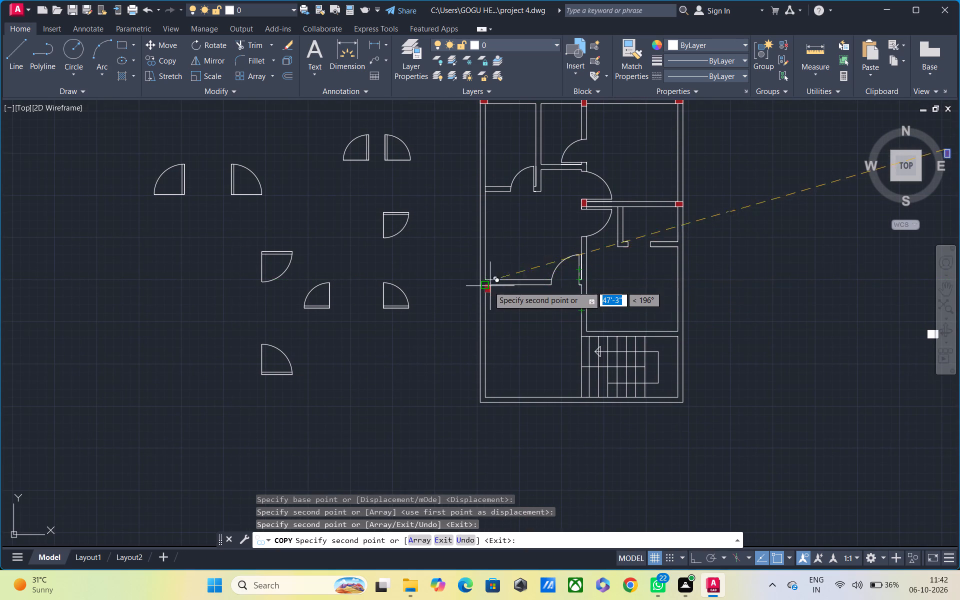
scroll(487, 286, "up", 2)
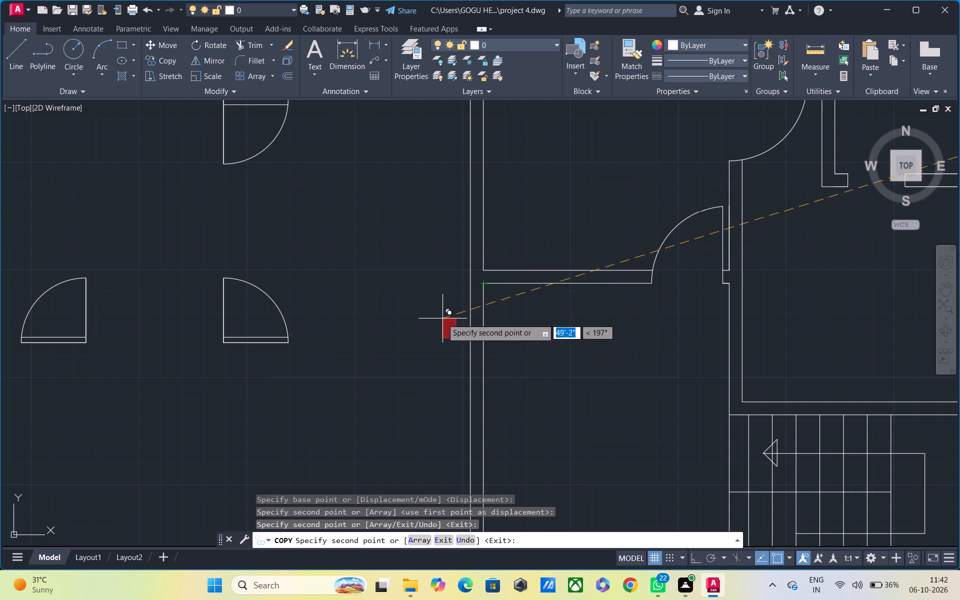
scroll(447, 291, "up", 1)
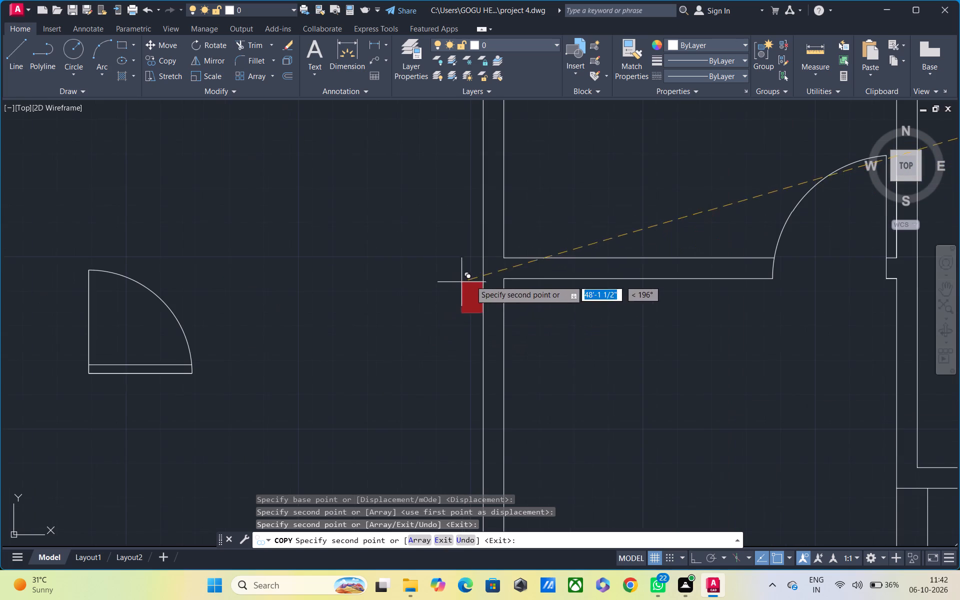
middle_click_drag(484, 279, 474, 299)
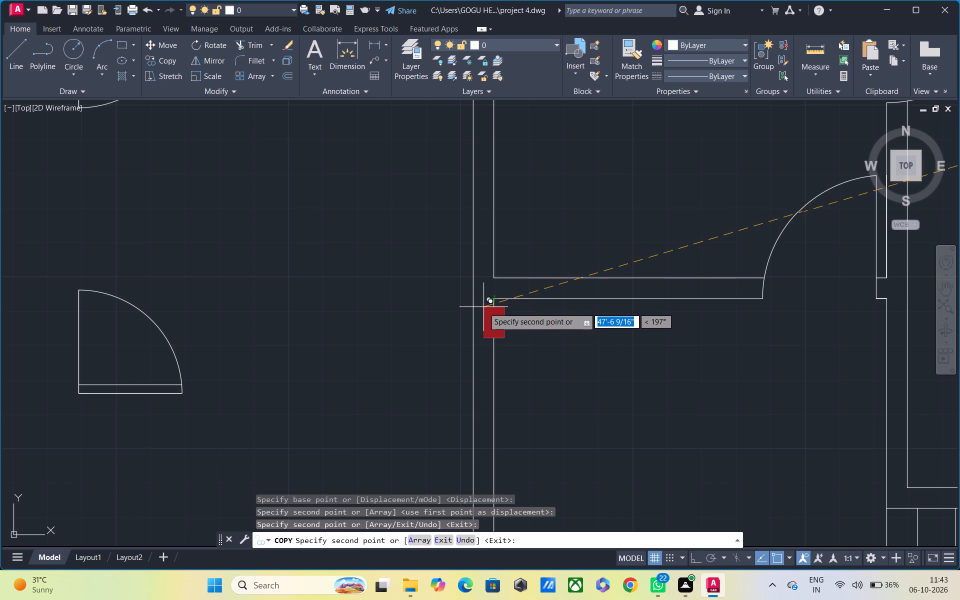
key("Escape")
Copy the red horizontal column by its northwest corner onto the west wall's outer face, level with the lower-left room partition's north line.
middle_click_drag(470, 312, 297, 324)
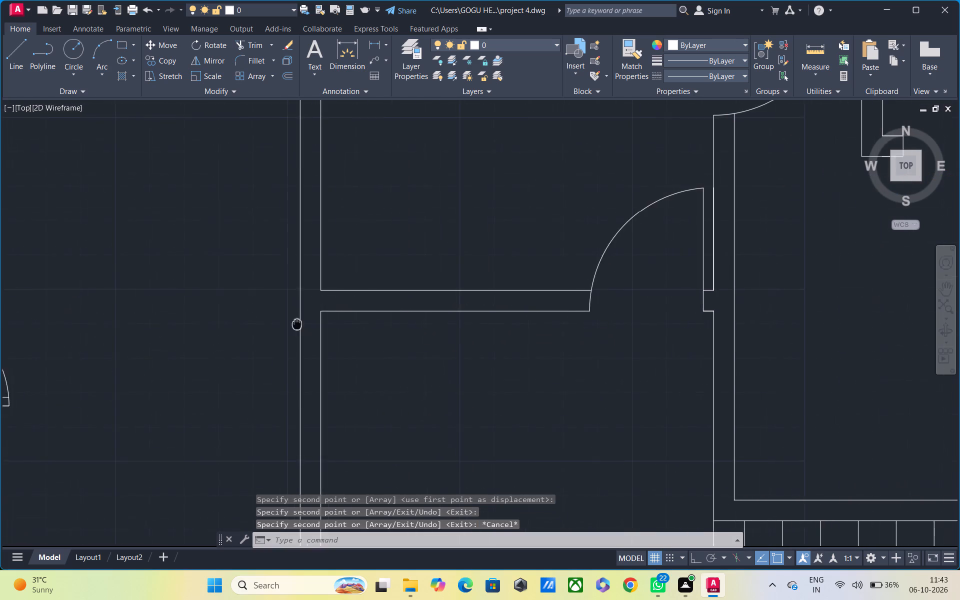
scroll(312, 310, "down", 3)
left_click(828, 164)
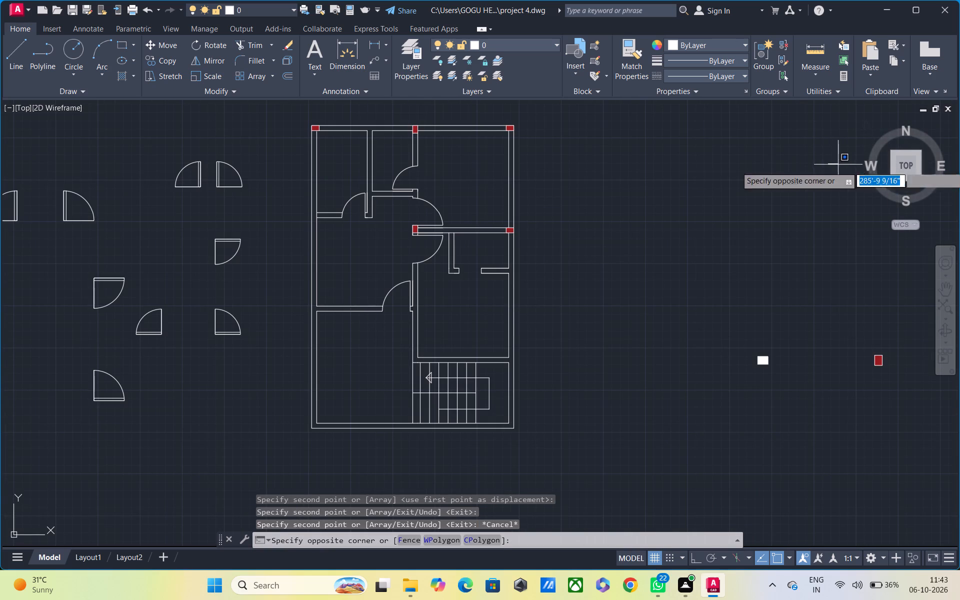
left_click(869, 216)
key("c")
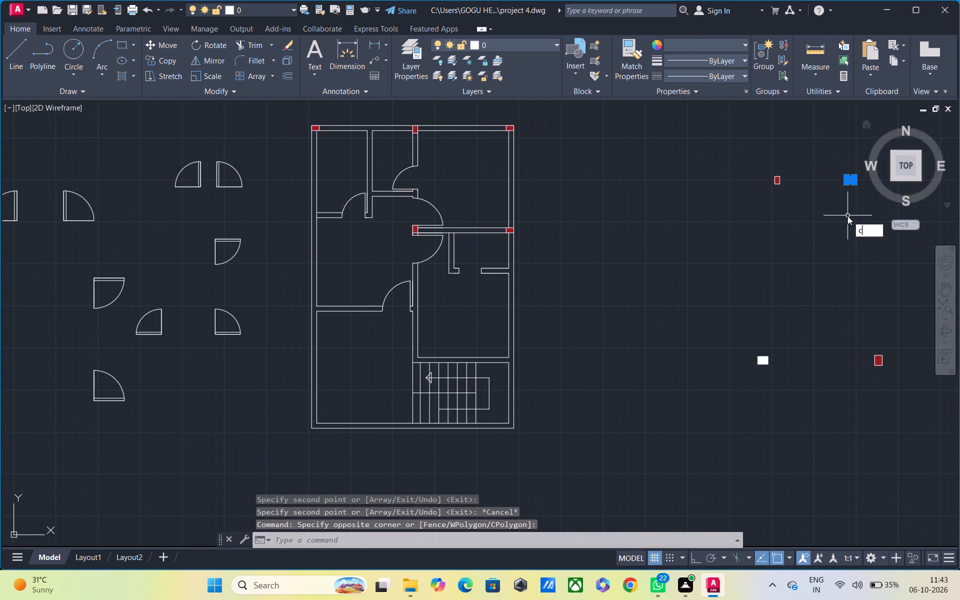
key("o")
key("space")
middle_click_drag(828, 202, 684, 243)
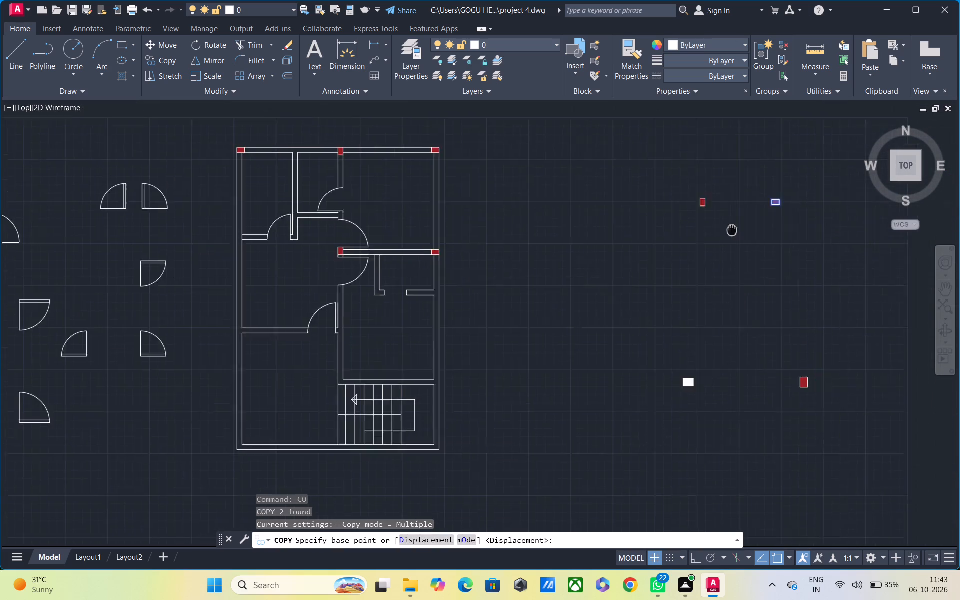
middle_click_drag(684, 243, 673, 248)
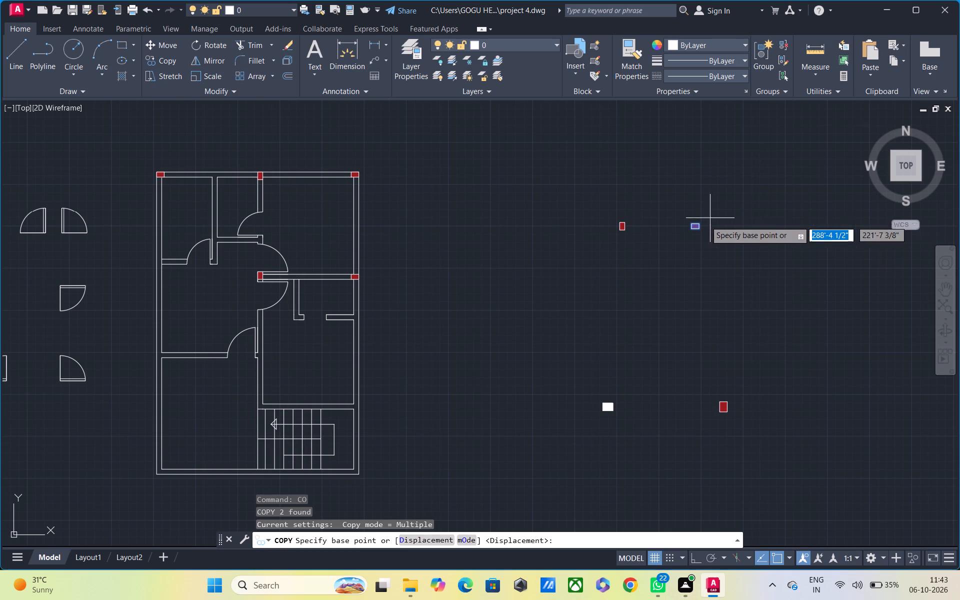
scroll(682, 224, "up", 2)
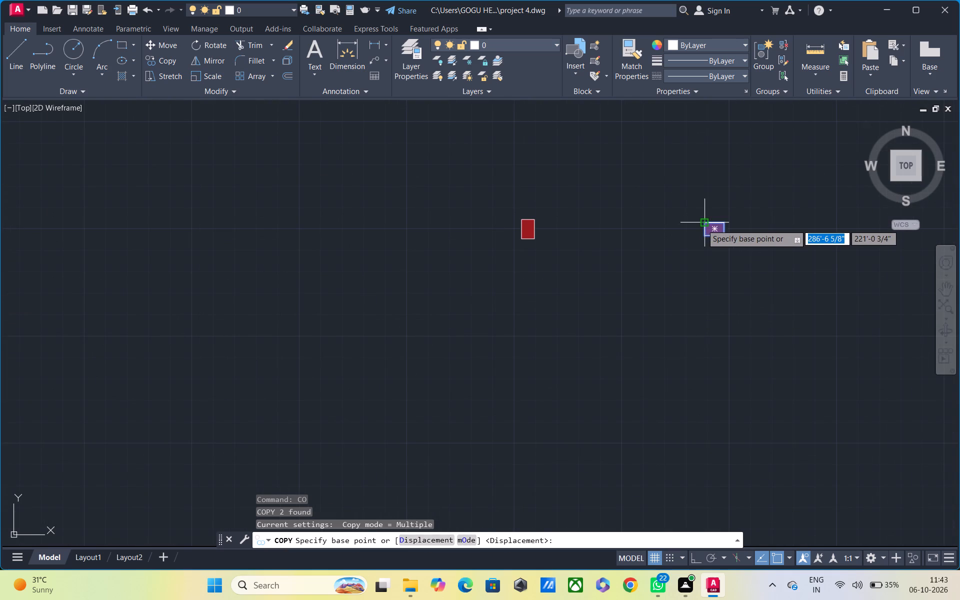
left_click(702, 224)
middle_click_drag(387, 243, 766, 283)
scroll(120, 264, "down", 3)
middle_click_drag(279, 279, 624, 279)
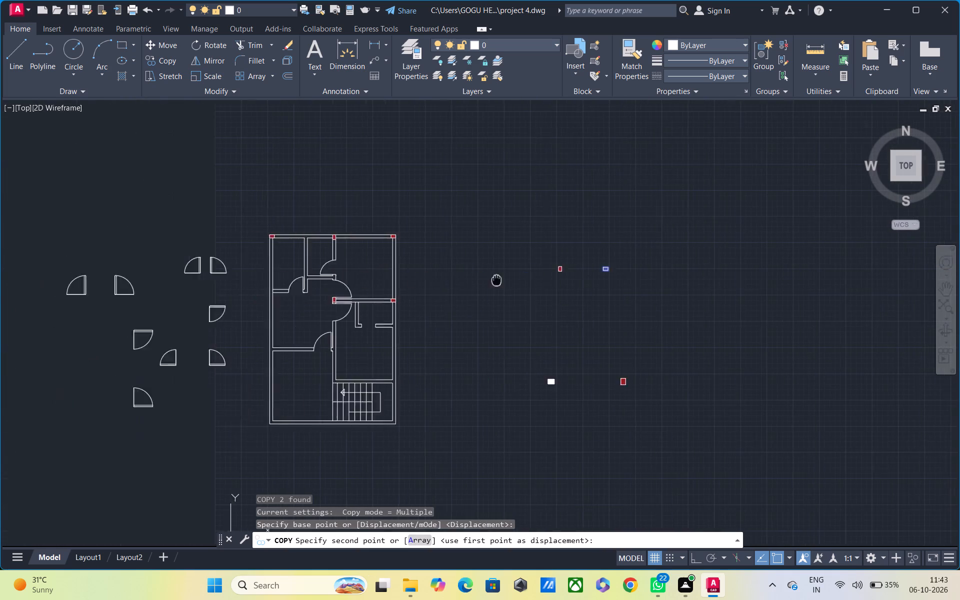
middle_click_drag(624, 279, 713, 279)
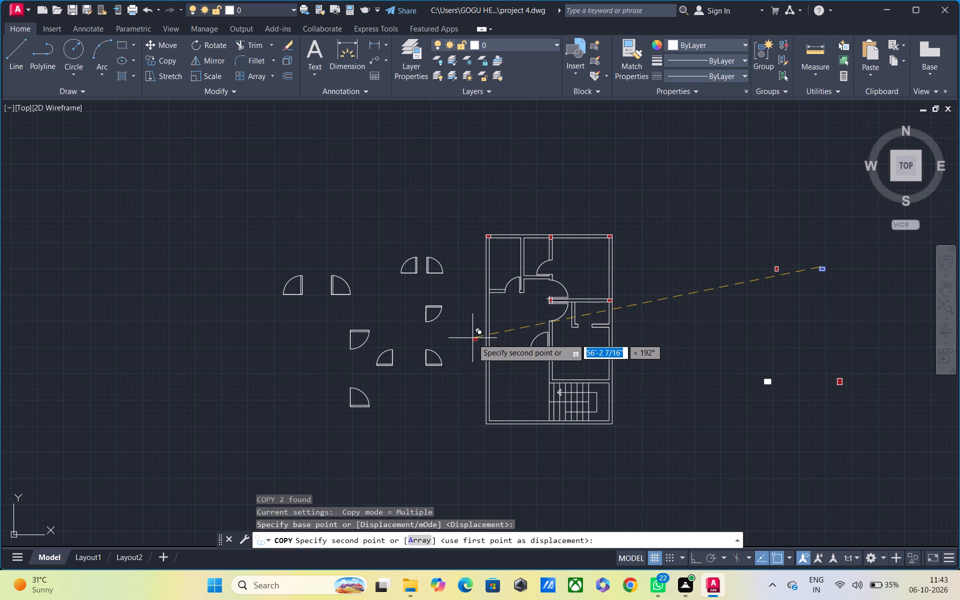
scroll(484, 347, "up", 4)
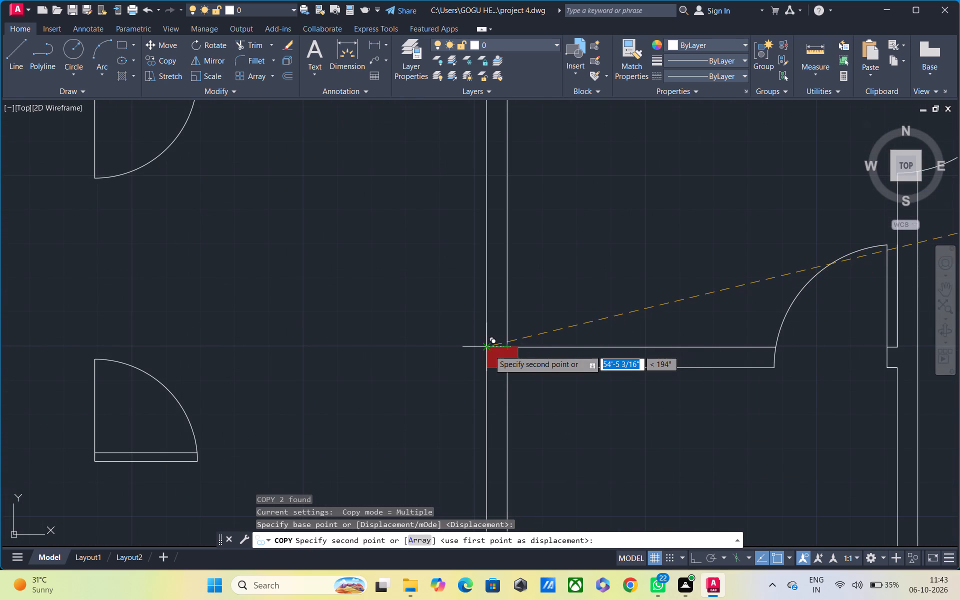
left_click(489, 350)
Place another horizontal column copy at the southwest outer corner of the floor plan, within the south wall.
scroll(540, 455, "down", 2)
middle_click_drag(533, 443, 467, 290)
scroll(466, 289, "down", 2)
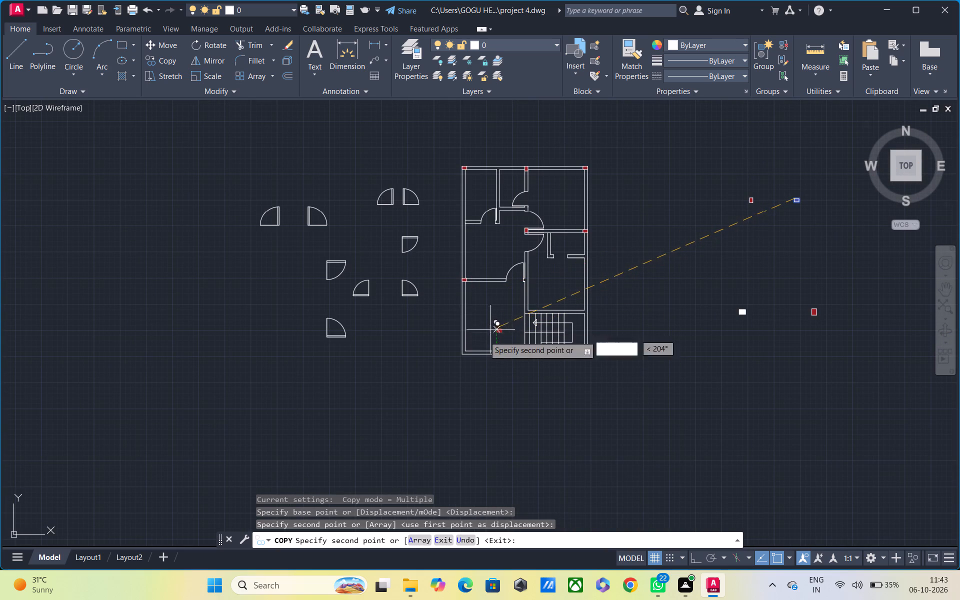
scroll(466, 353, "up", 6)
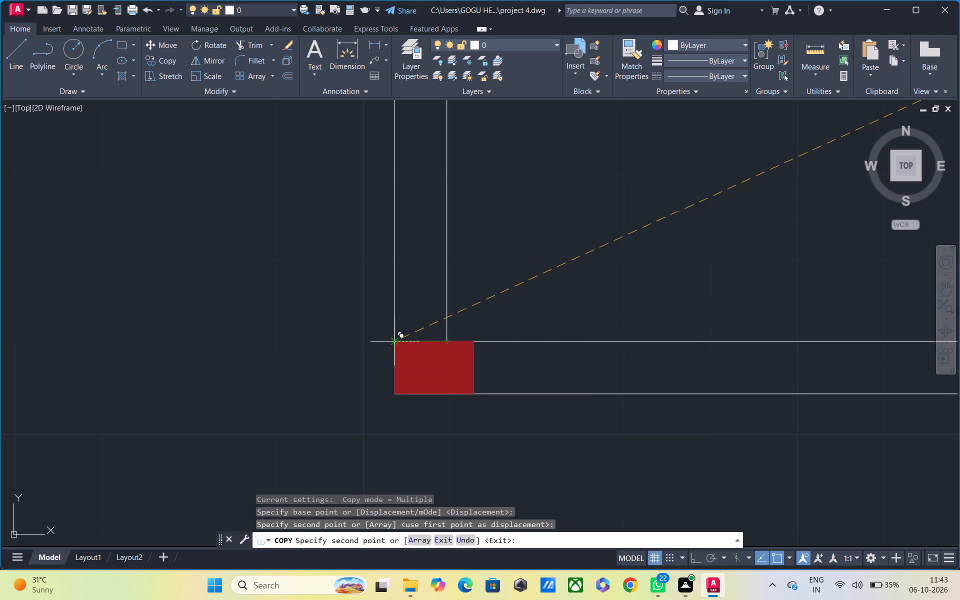
left_click(396, 339)
Place a horizontal column copy where the wall north of the staircase meets the central wall, flush with its west face.
scroll(495, 373, "down", 3)
middle_click_drag(511, 383, 278, 357)
scroll(277, 341, "down", 2)
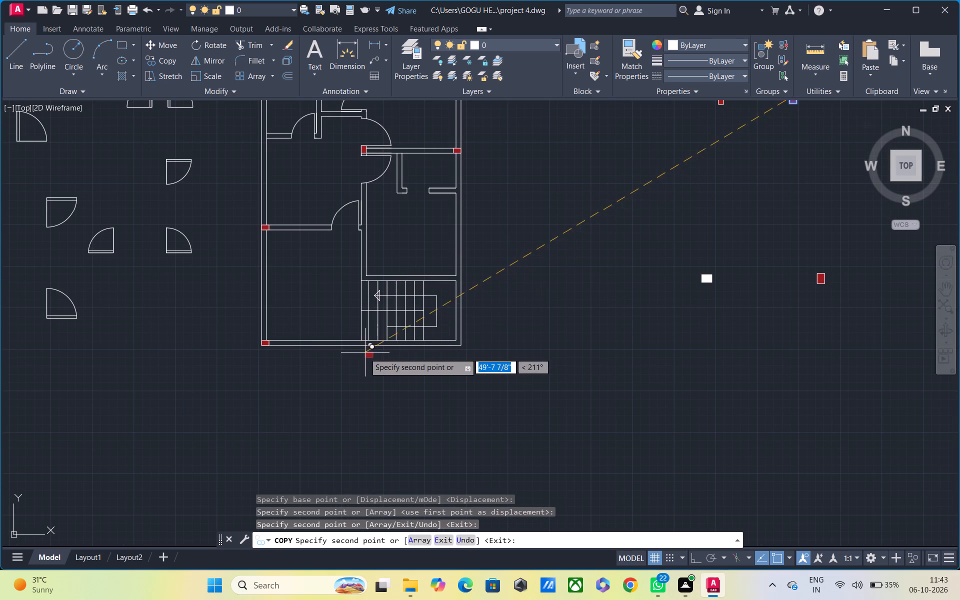
scroll(441, 298, "up", 2)
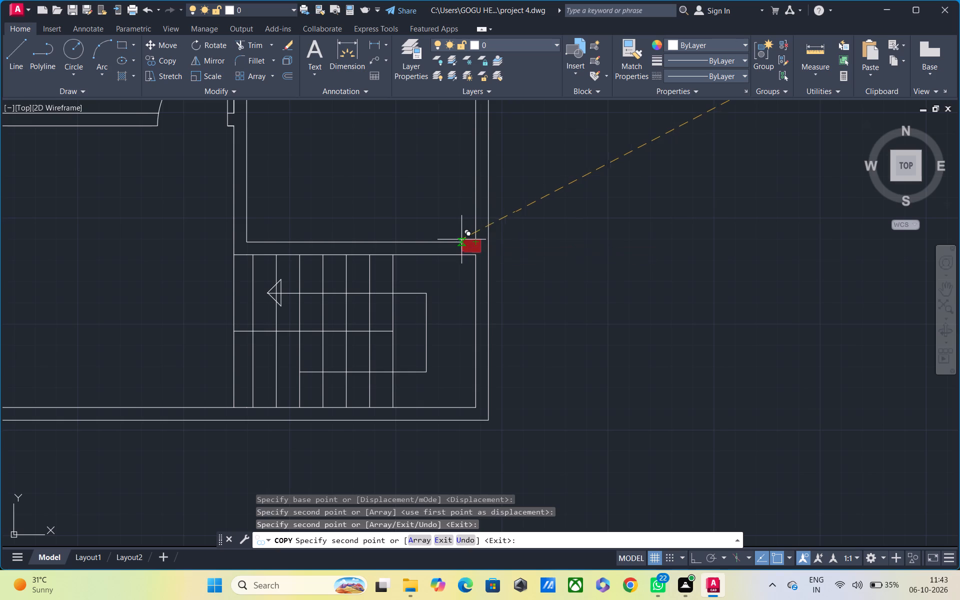
middle_click_drag(322, 245, 441, 270)
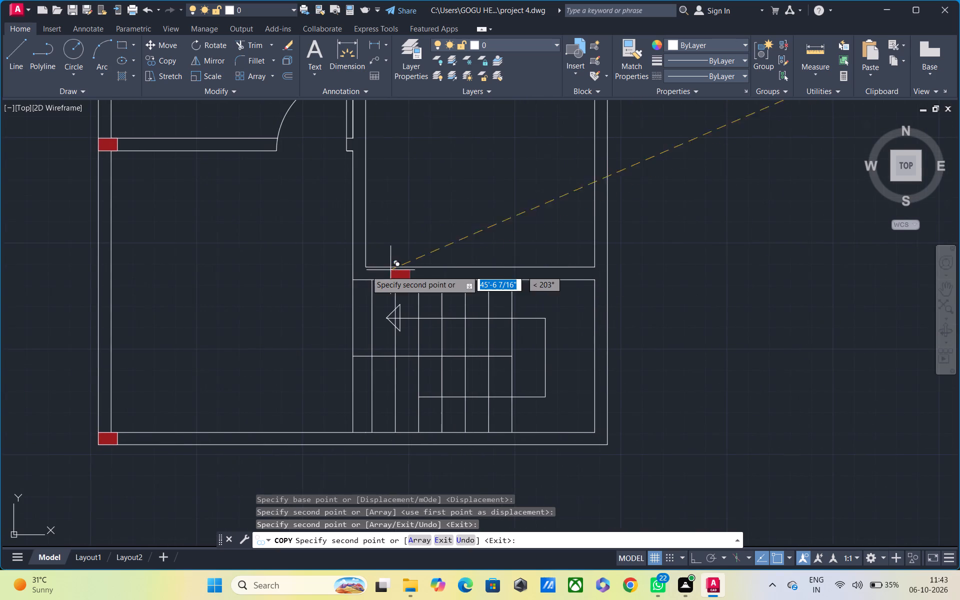
scroll(360, 270, "up", 2)
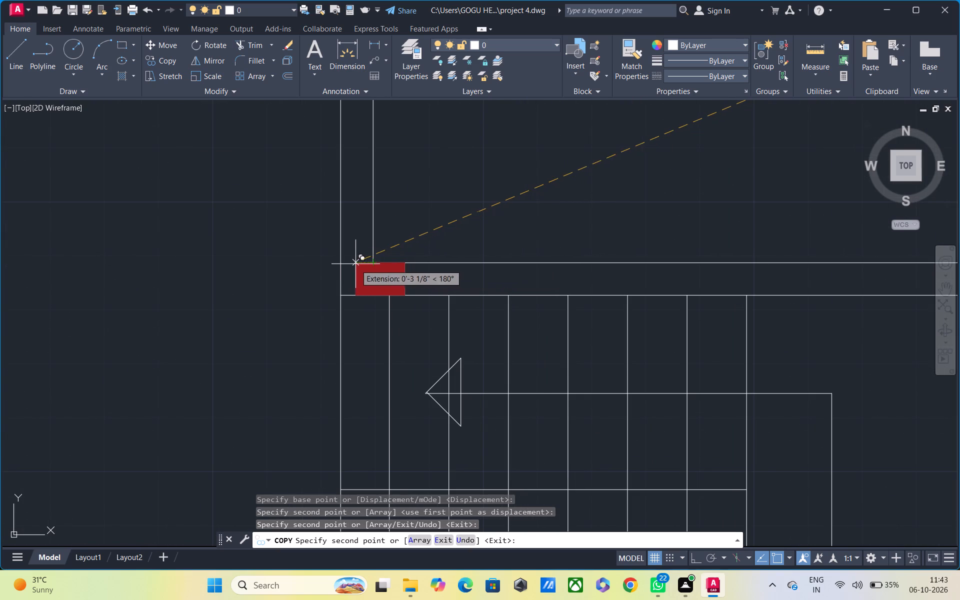
left_click(337, 263)
Place a horizontal column copy on the west wall's outer face, level with the north line of the upper-left room's south partition.
scroll(455, 277, "down", 2)
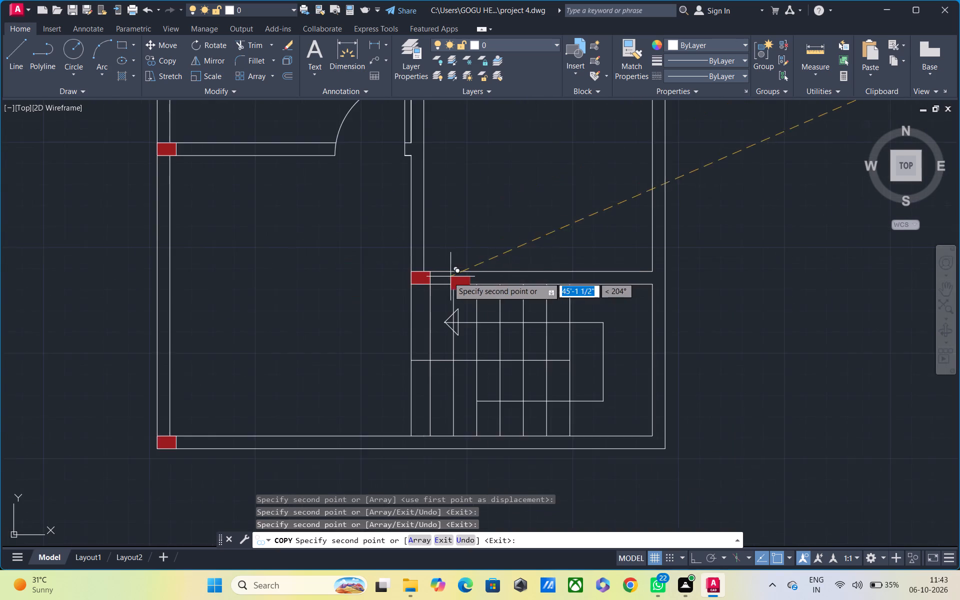
middle_click_drag(443, 277, 400, 387)
middle_click_drag(410, 287, 367, 358)
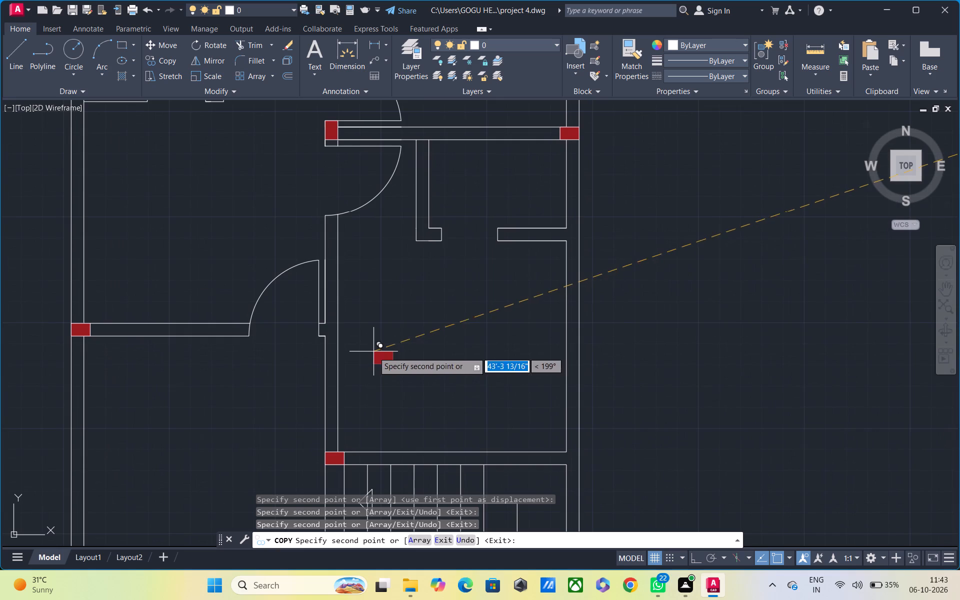
middle_click_drag(432, 327, 428, 390)
middle_click_drag(498, 290, 499, 444)
scroll(491, 409, "down", 3)
middle_click_drag(489, 377, 509, 336)
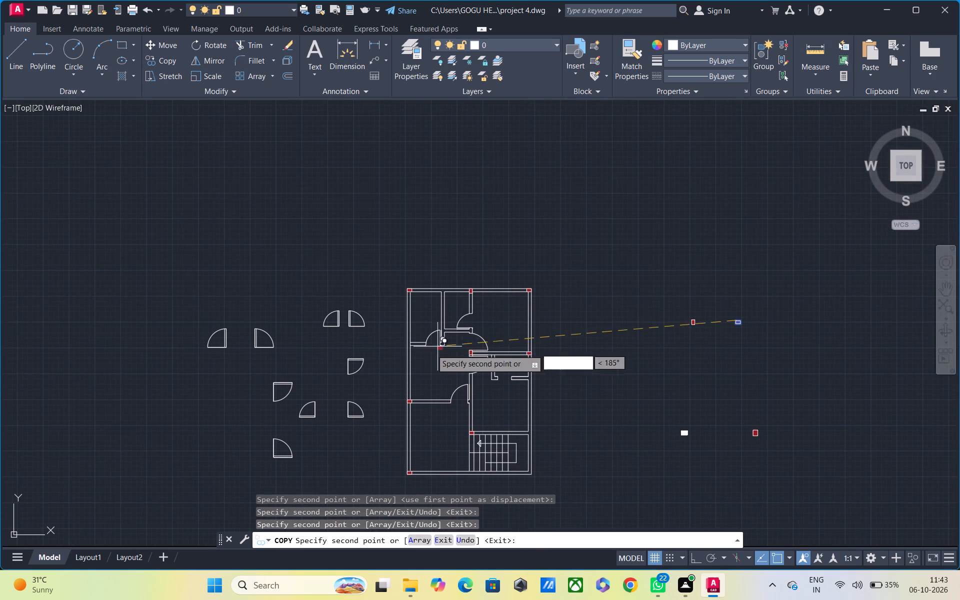
scroll(383, 348, "up", 3)
scroll(467, 337, "up", 3)
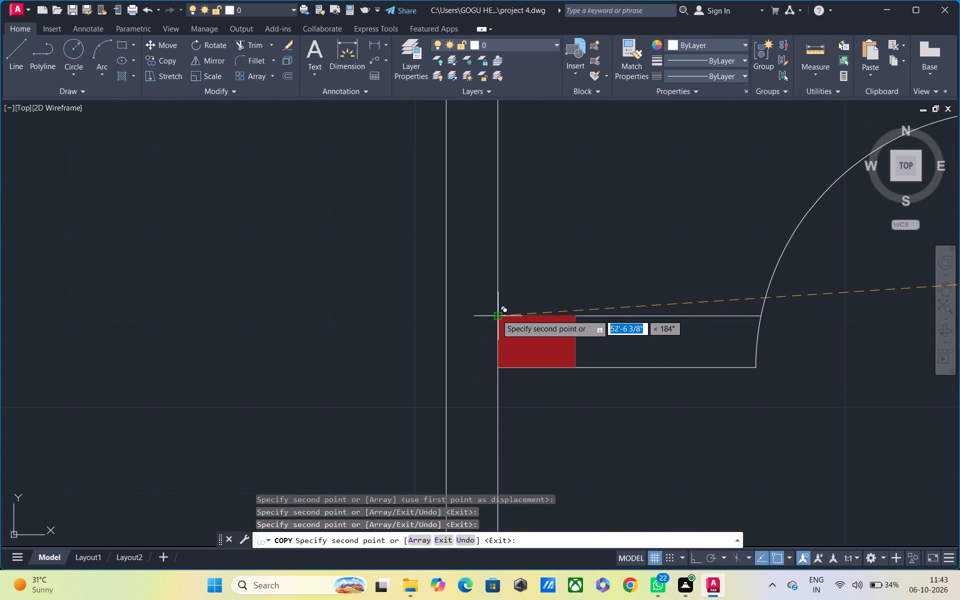
left_click(443, 317)
Examine the west wall and the central door junction for further horizontal column positions, and end the copying.
scroll(452, 345, "down", 3)
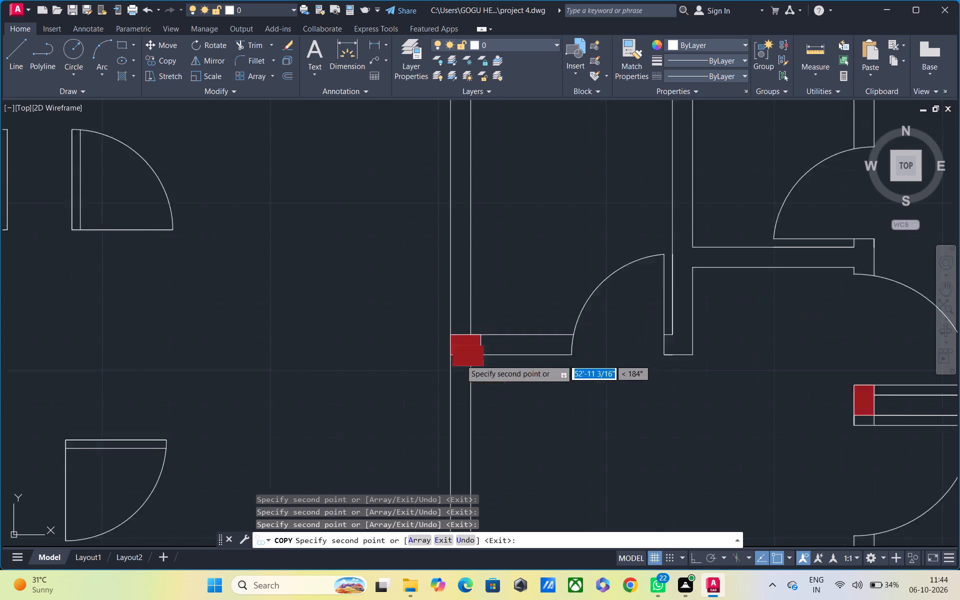
middle_click_drag(539, 372, 538, 290)
scroll(537, 296, "down", 2)
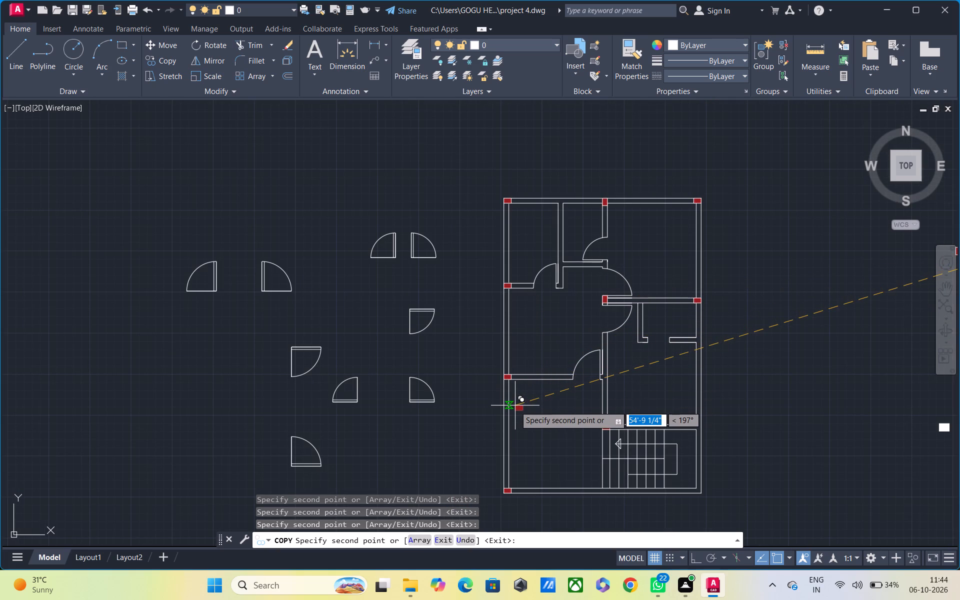
scroll(586, 315, "up", 3)
scroll(662, 307, "up", 1)
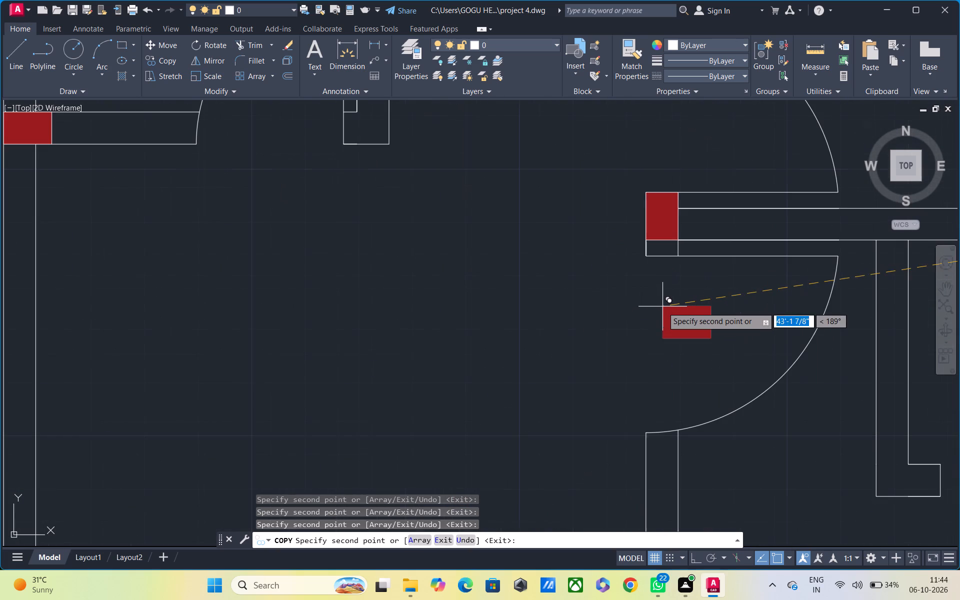
scroll(647, 324, "down", 3)
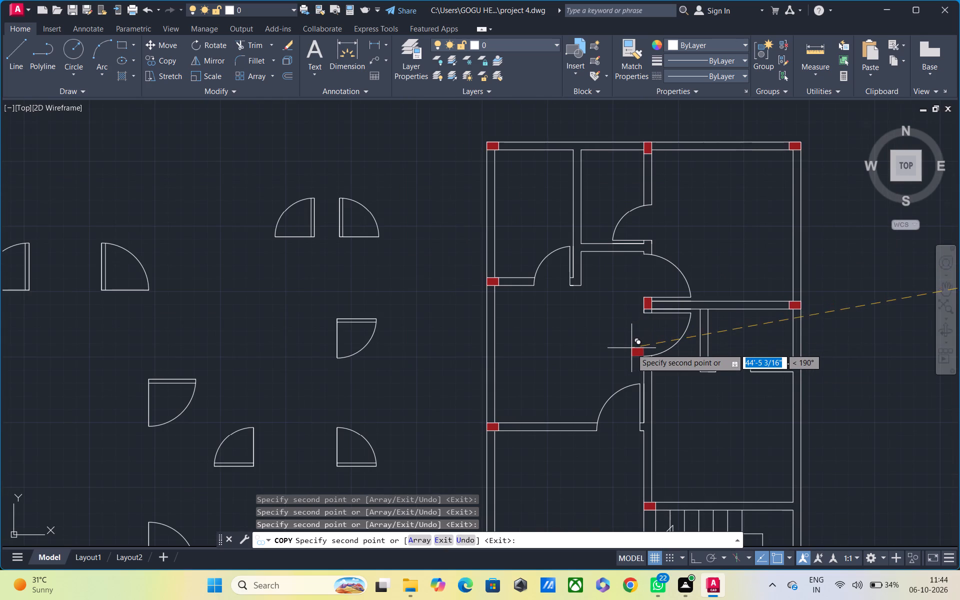
key("Escape")
Move the vertical column between the two central doors south by about 1 11/16", centring it on the wall end.
scroll(655, 301, "up", 3)
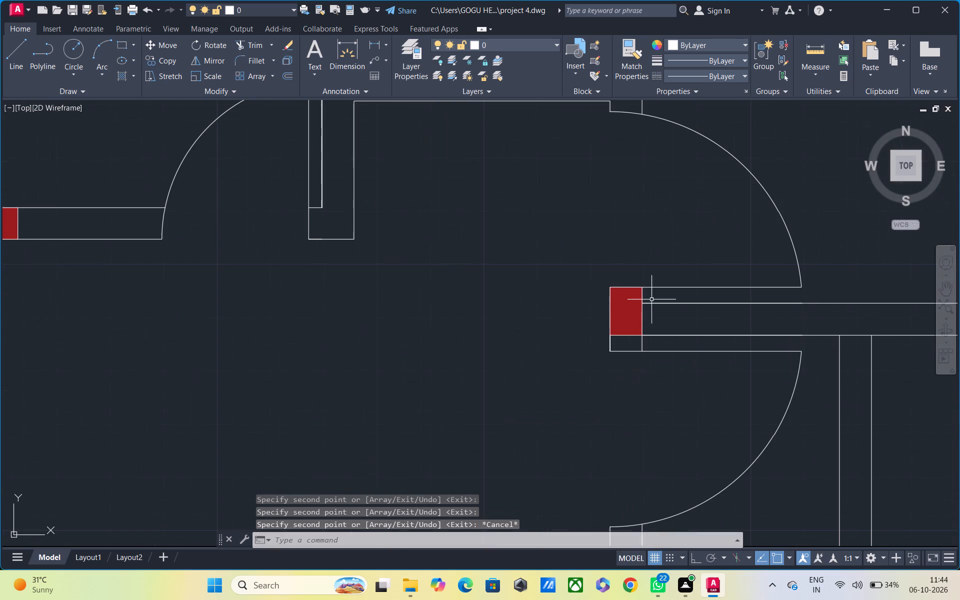
left_click(581, 267)
left_click(650, 342)
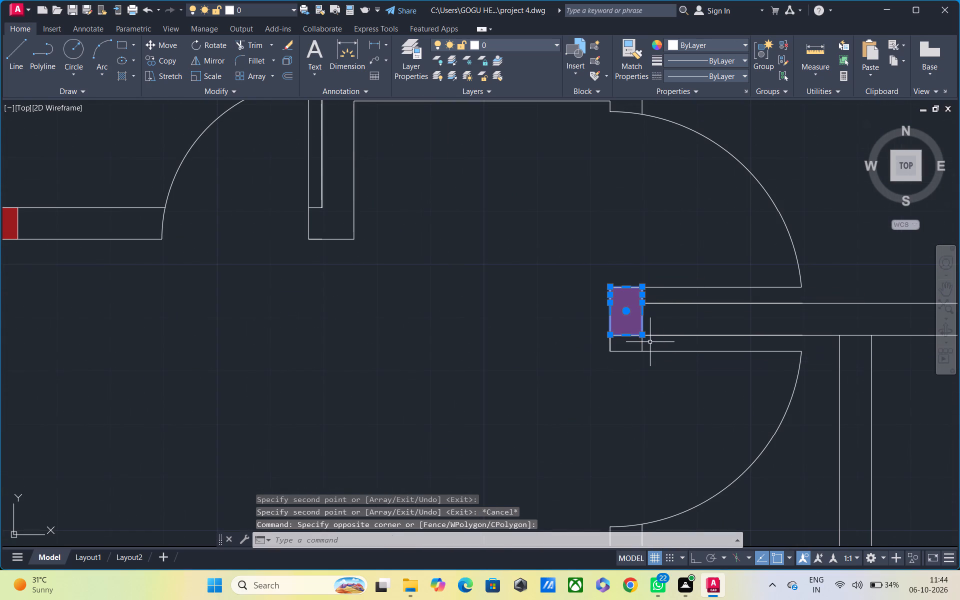
key("m")
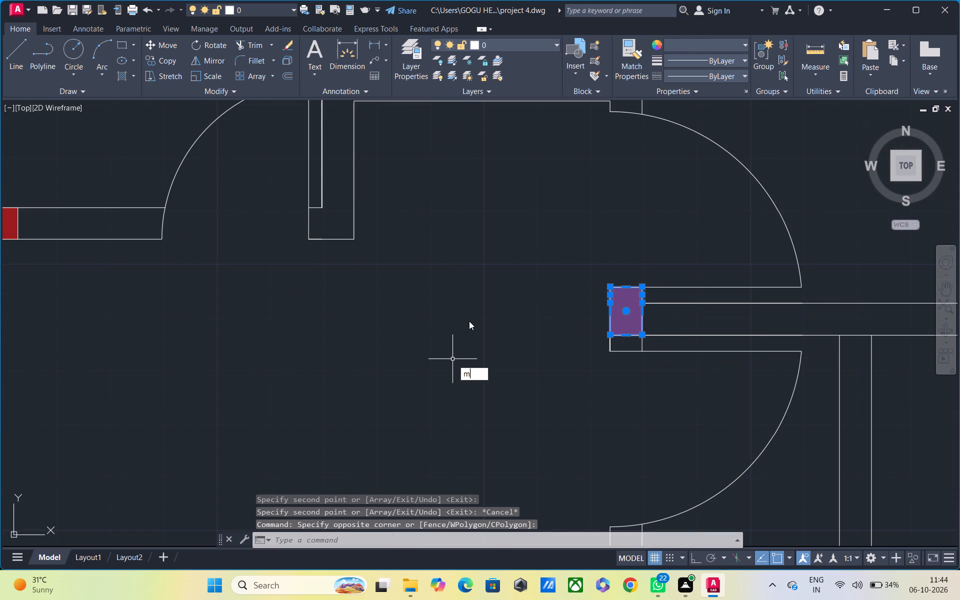
left_click(510, 384)
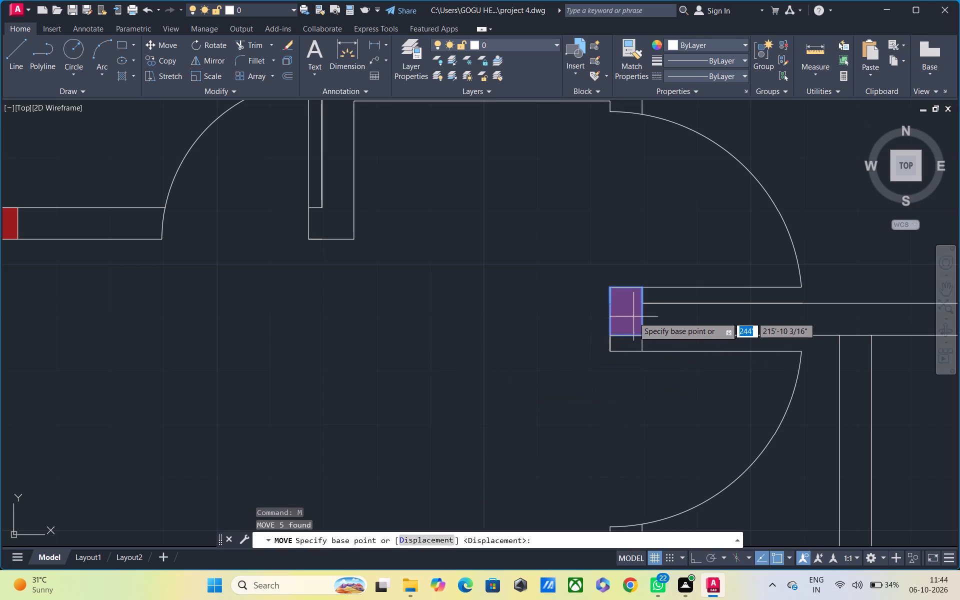
left_click(622, 309)
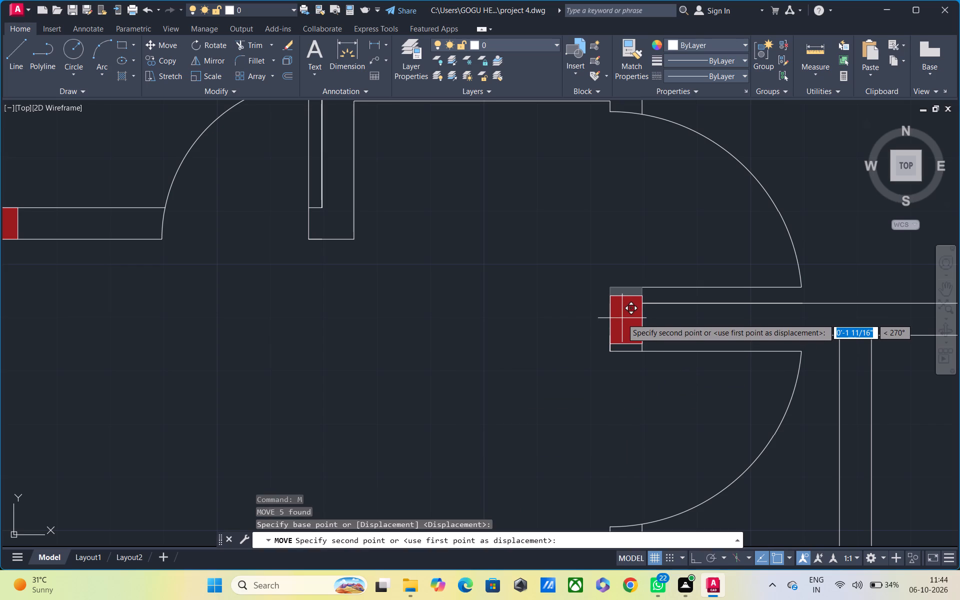
left_click(622, 318)
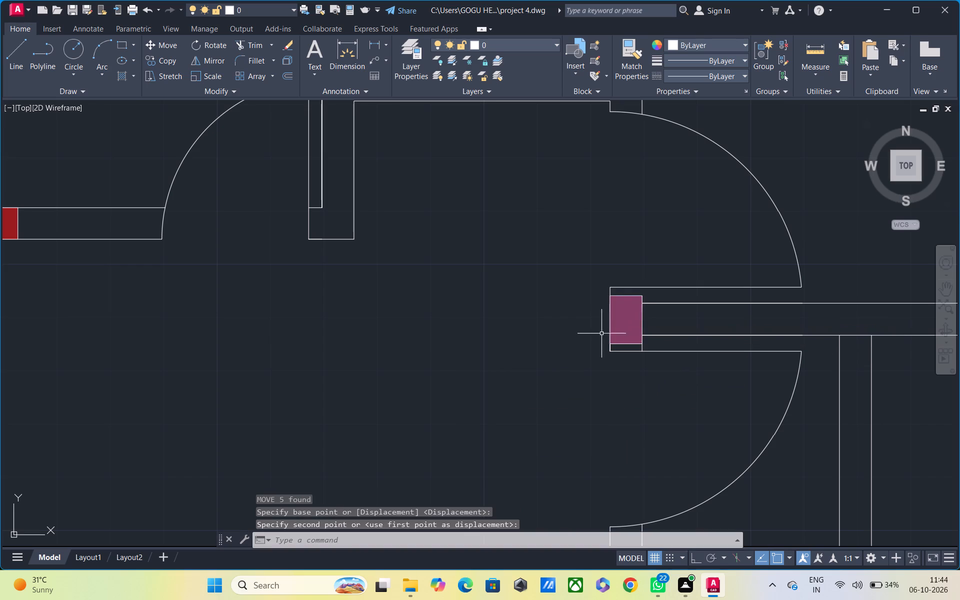
Examine the central door junction and the whole floor plan for wall corners and junctions still lacking columns.
scroll(572, 340, "down", 2)
scroll(613, 372, "down", 1)
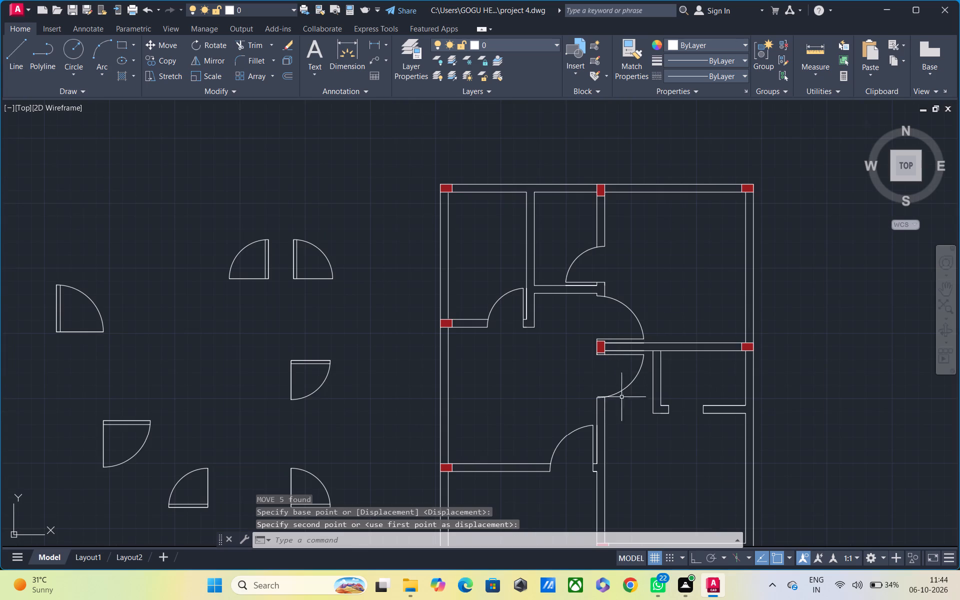
middle_click_drag(679, 383, 673, 353)
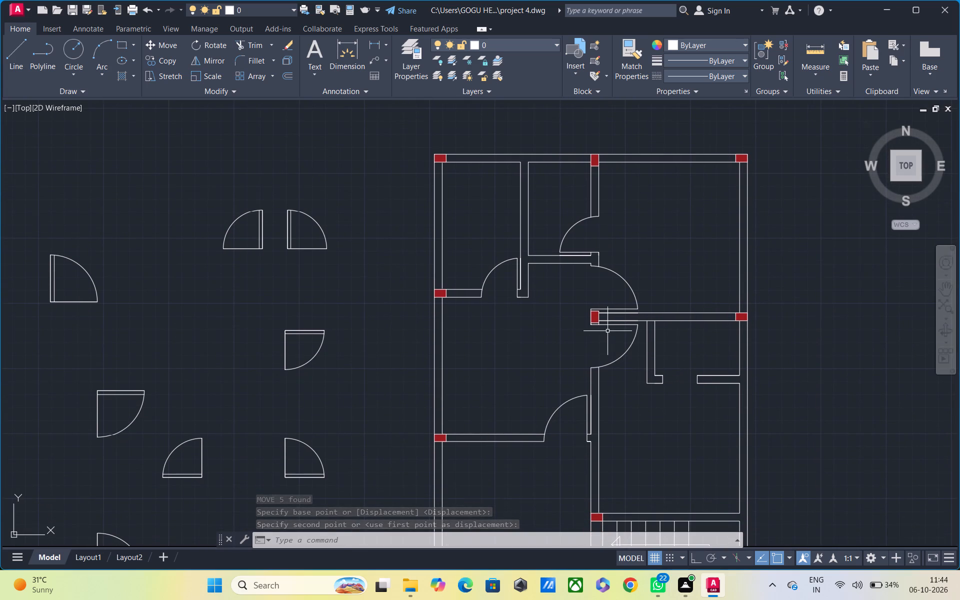
scroll(607, 331, "up", 2)
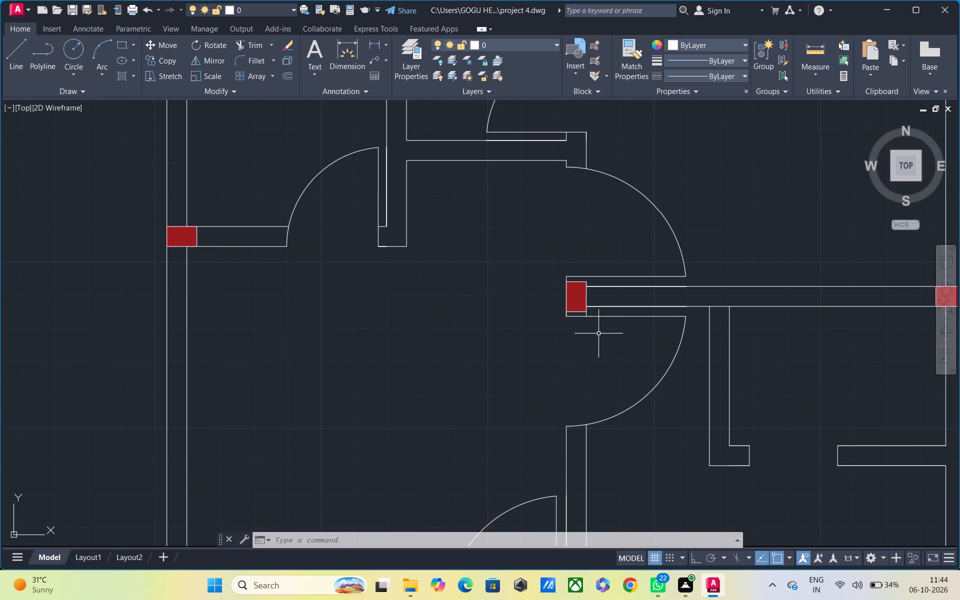
scroll(583, 335, "down", 3)
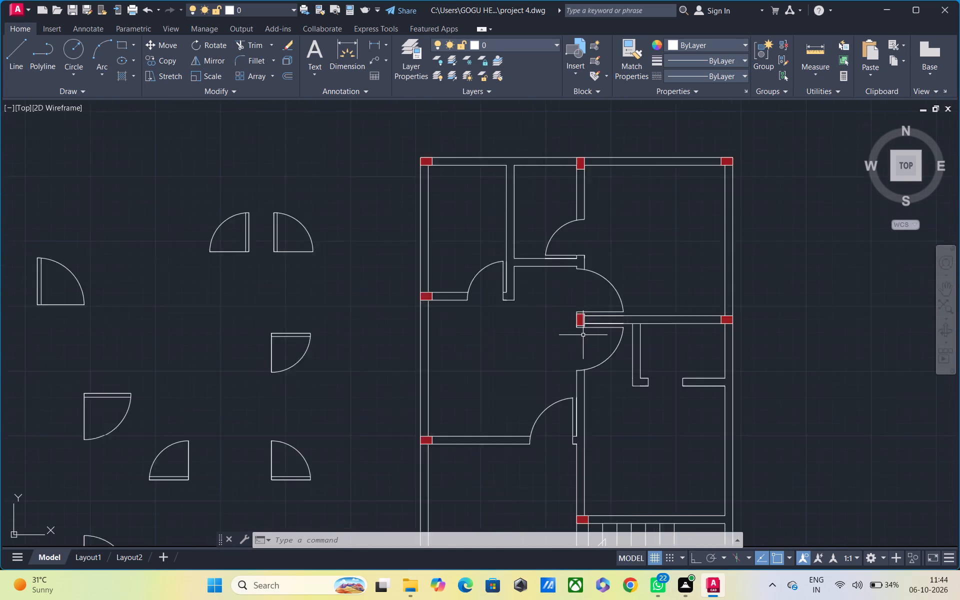
middle_click_drag(567, 350, 542, 298)
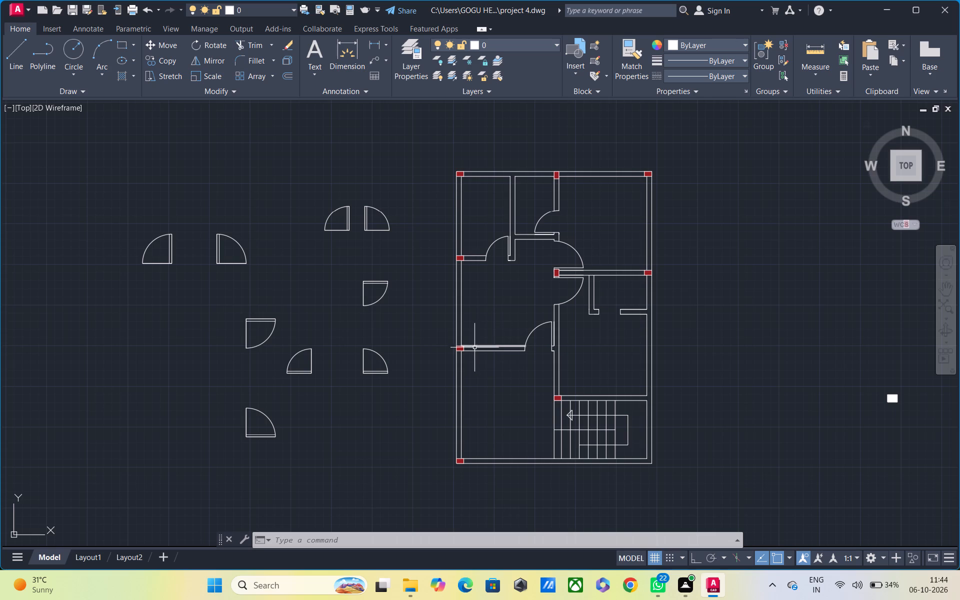
scroll(461, 355, "up", 1)
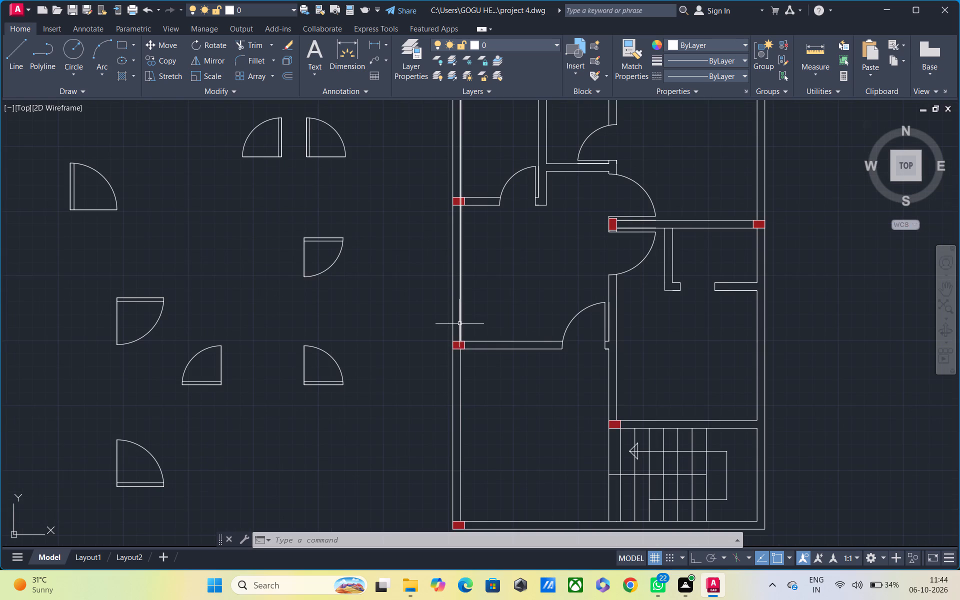
scroll(511, 306, "down", 1)
middle_click_drag(521, 308, 414, 323)
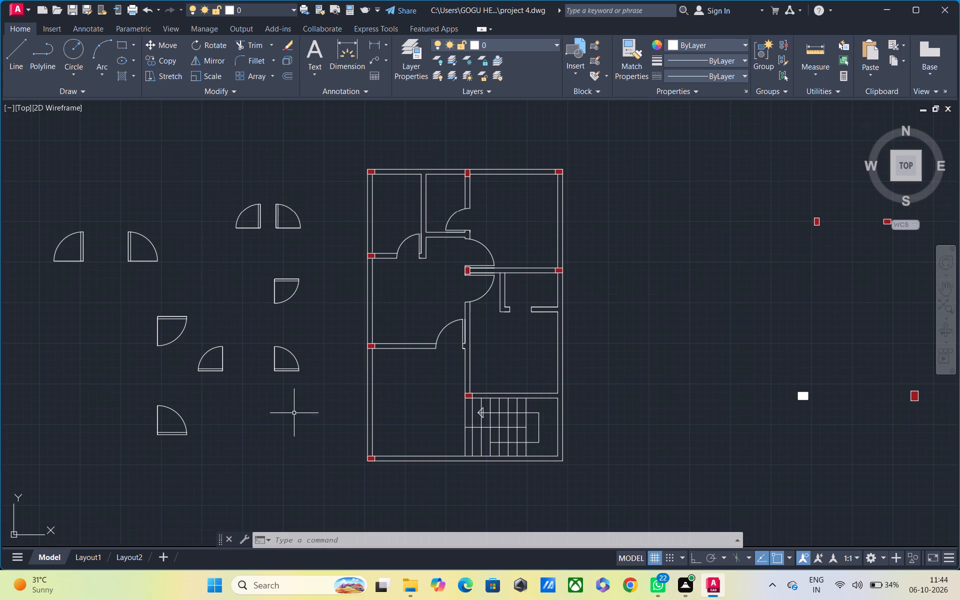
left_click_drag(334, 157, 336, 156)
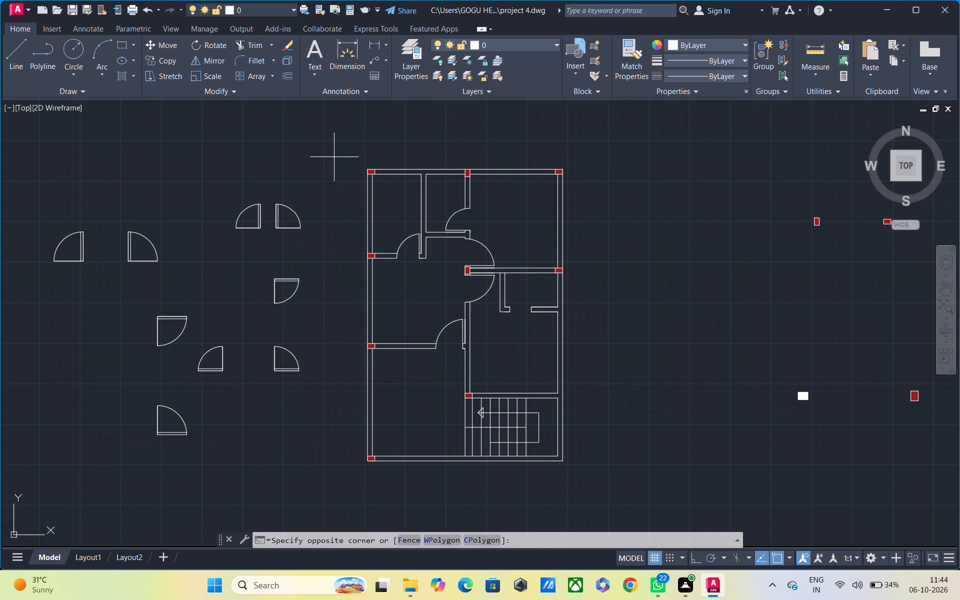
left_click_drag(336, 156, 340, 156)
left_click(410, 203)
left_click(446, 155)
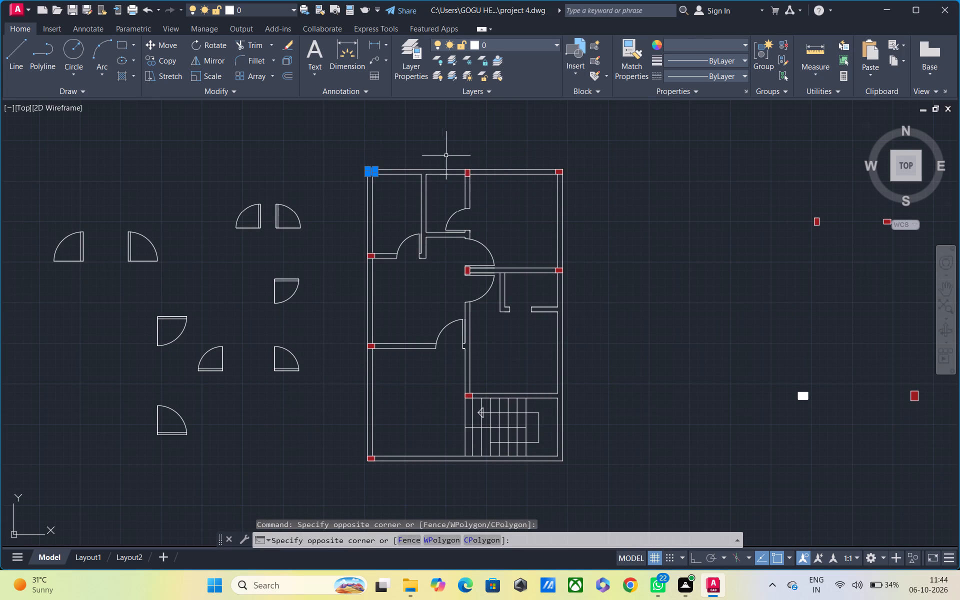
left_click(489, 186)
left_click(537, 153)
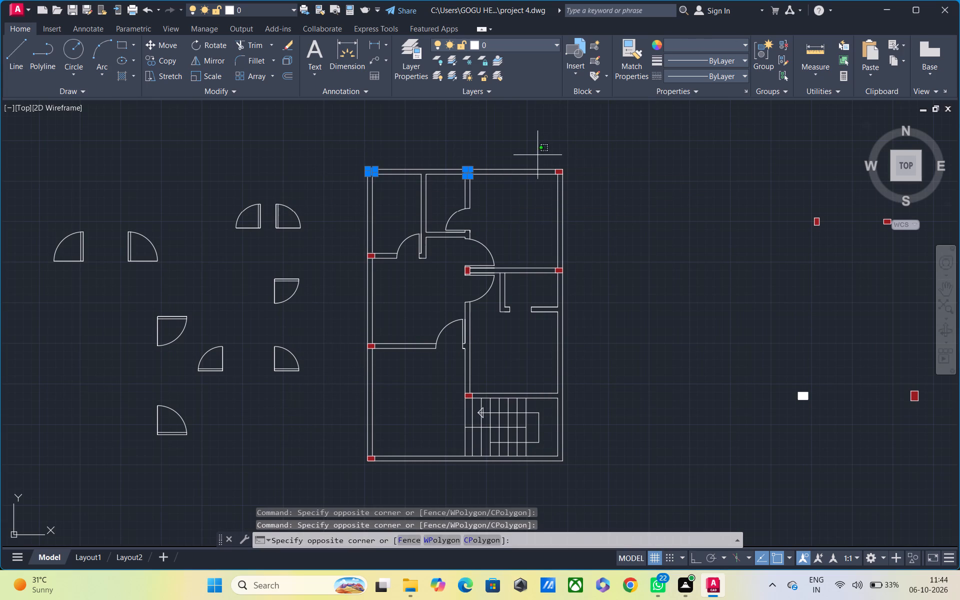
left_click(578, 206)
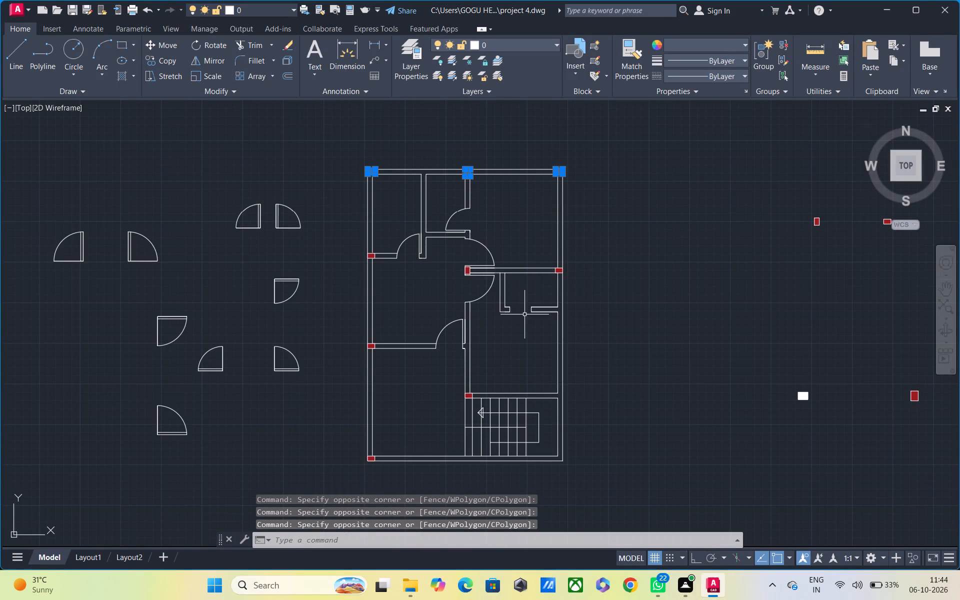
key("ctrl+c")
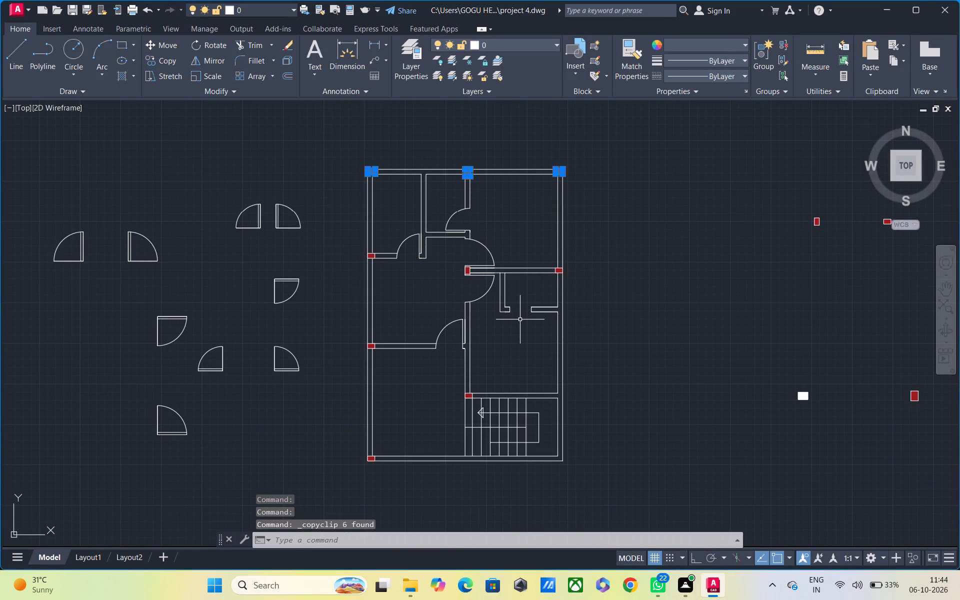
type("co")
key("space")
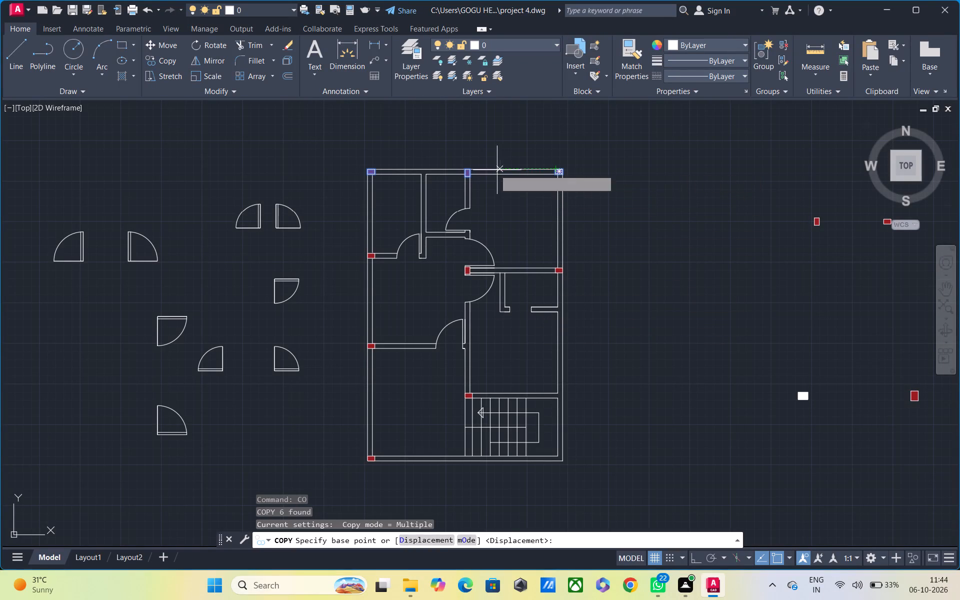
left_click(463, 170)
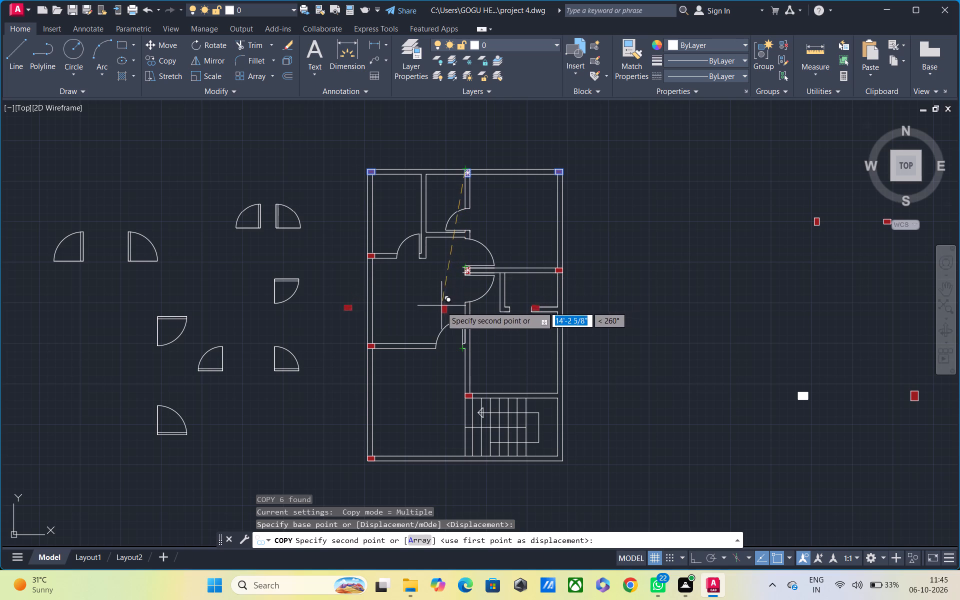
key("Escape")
Copy the vertical column at the north wall's central junction to the south end of the wall between the two upper-left rooms.
scroll(427, 268, "up", 1)
middle_click_drag(430, 262, 434, 280)
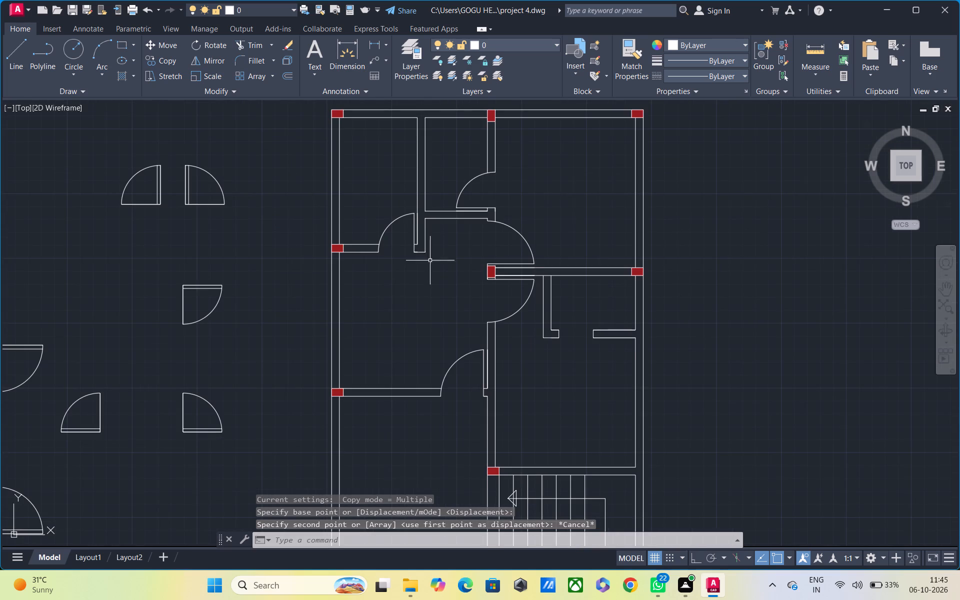
middle_click_drag(434, 280, 444, 322)
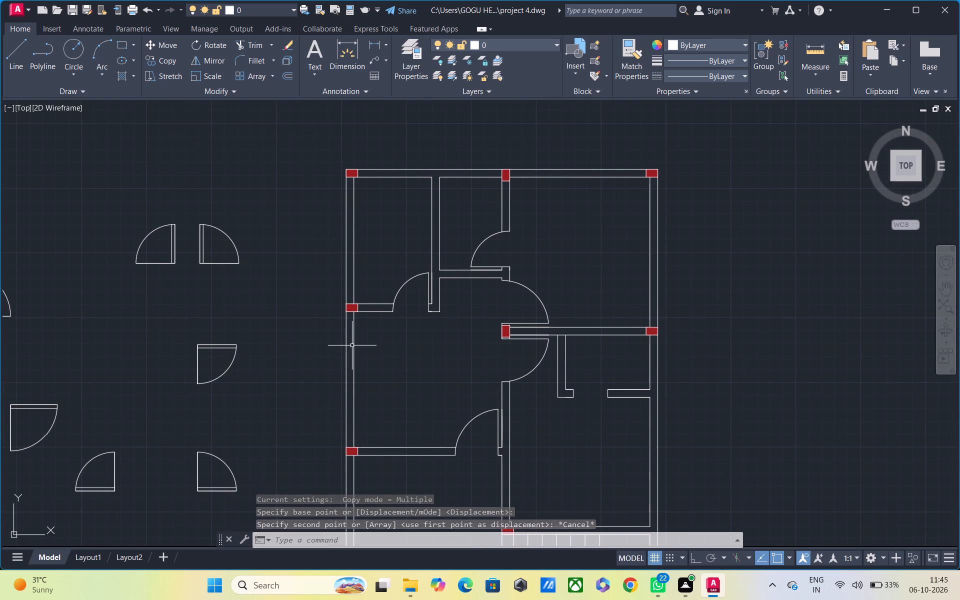
scroll(480, 321, "up", 1)
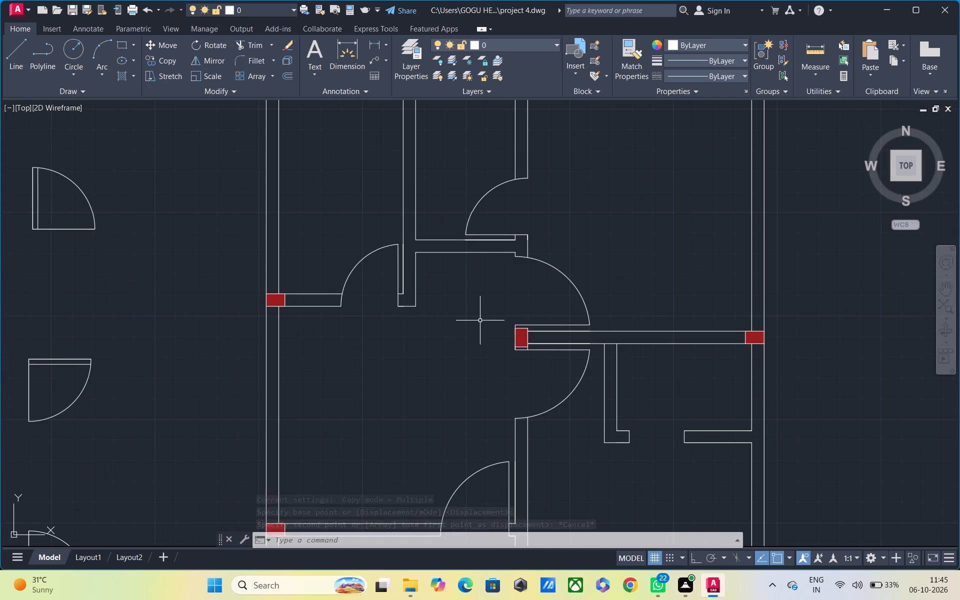
middle_click_drag(470, 319, 506, 400)
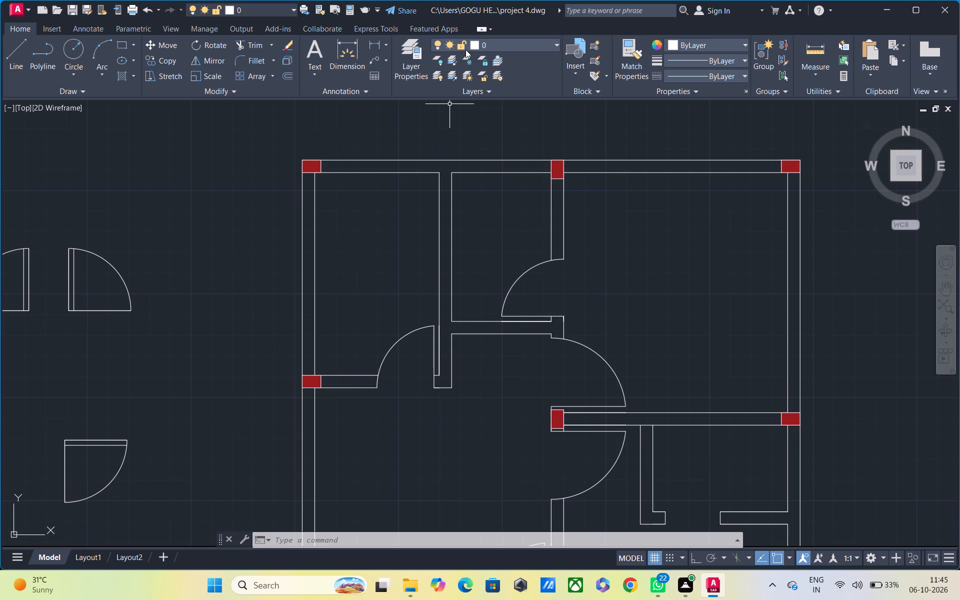
middle_click_drag(491, 54, 506, 146)
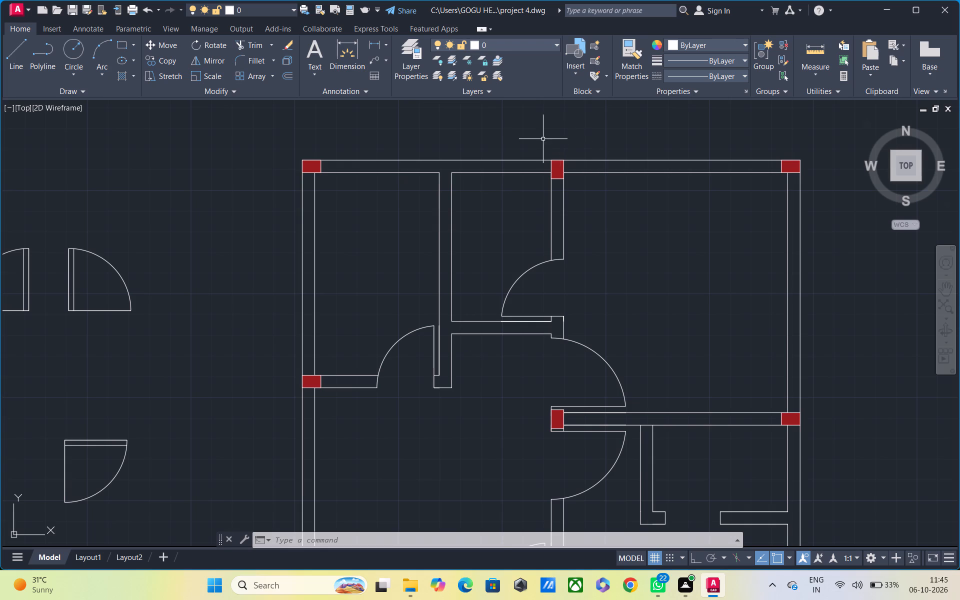
left_click(534, 137)
left_click(582, 206)
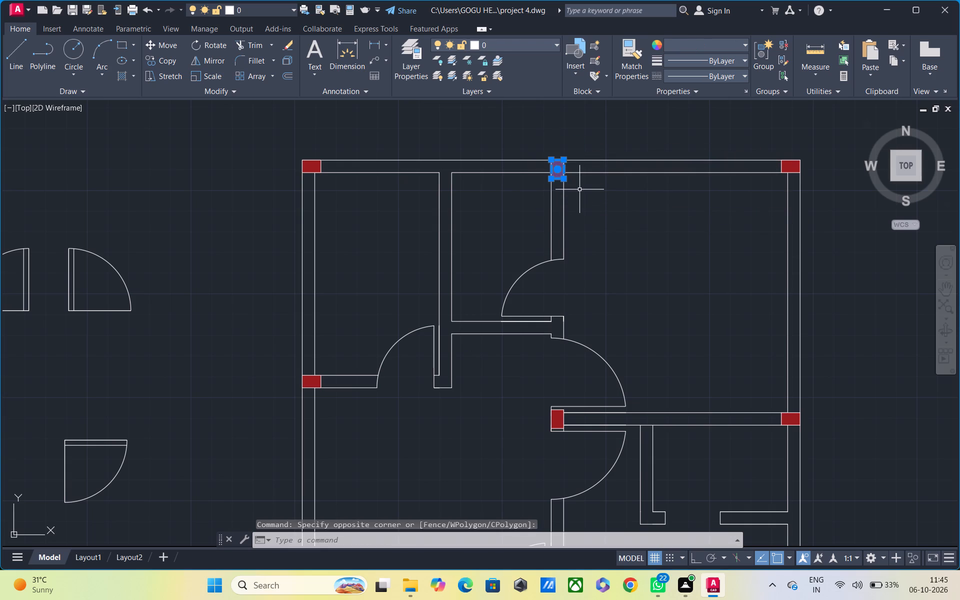
type("co")
key("space")
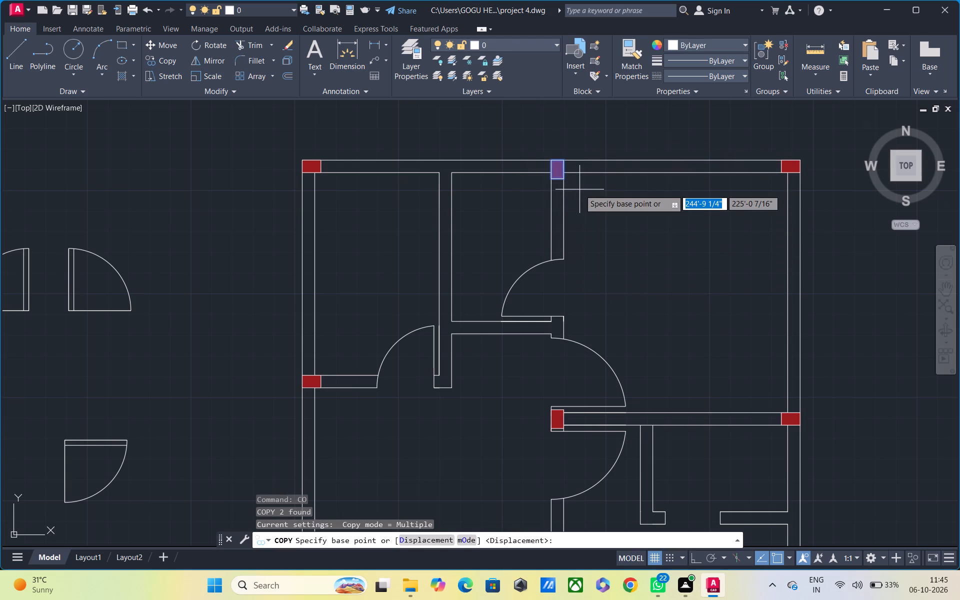
scroll(566, 187, "up", 2)
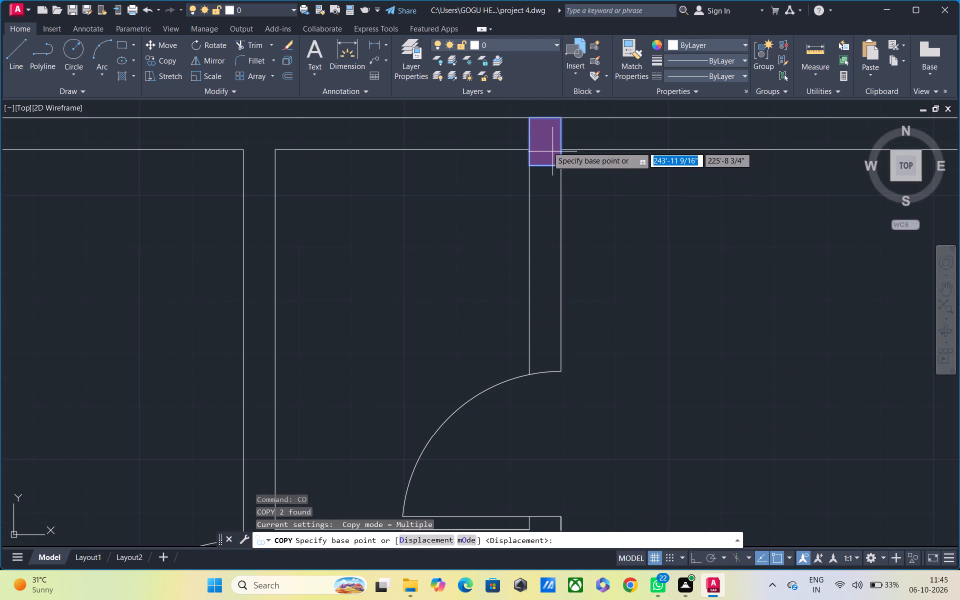
left_click(528, 165)
middle_click_drag(383, 365, 470, 218)
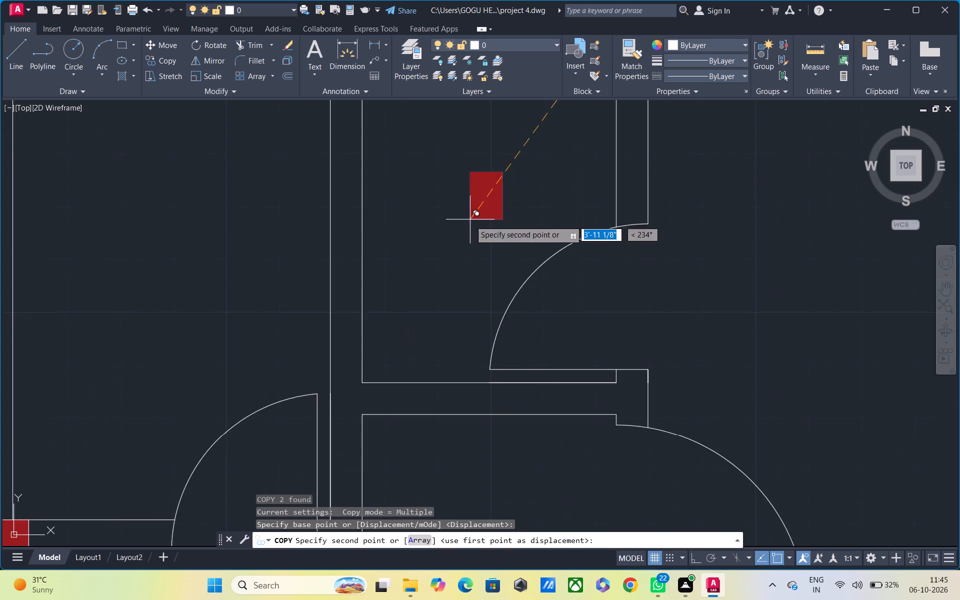
scroll(469, 243, "down", 2)
scroll(413, 344, "up", 2)
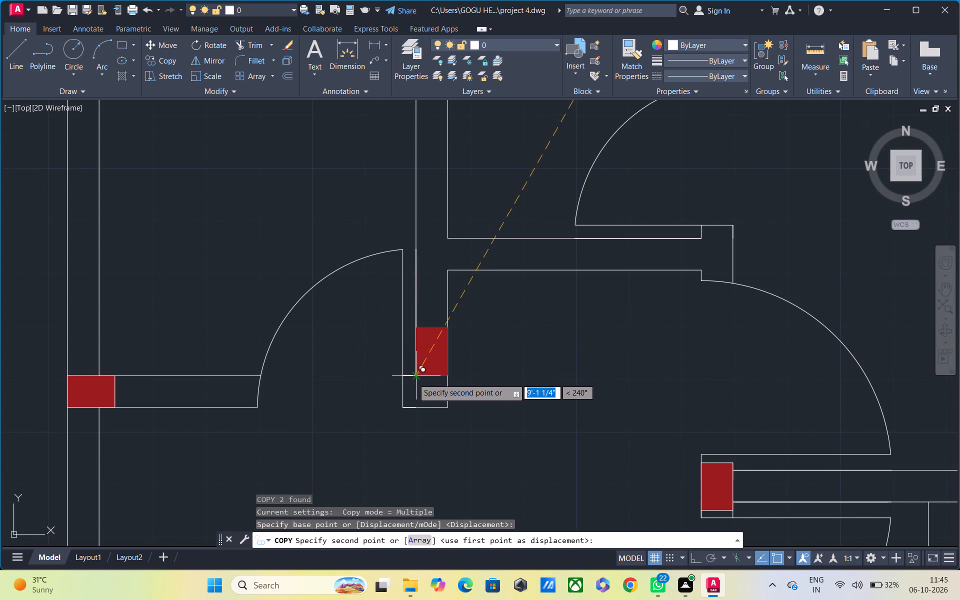
left_click(417, 410)
Place another vertical column copy at the building's southeast corner, flush with the south wall's outer face.
scroll(414, 436, "down", 4)
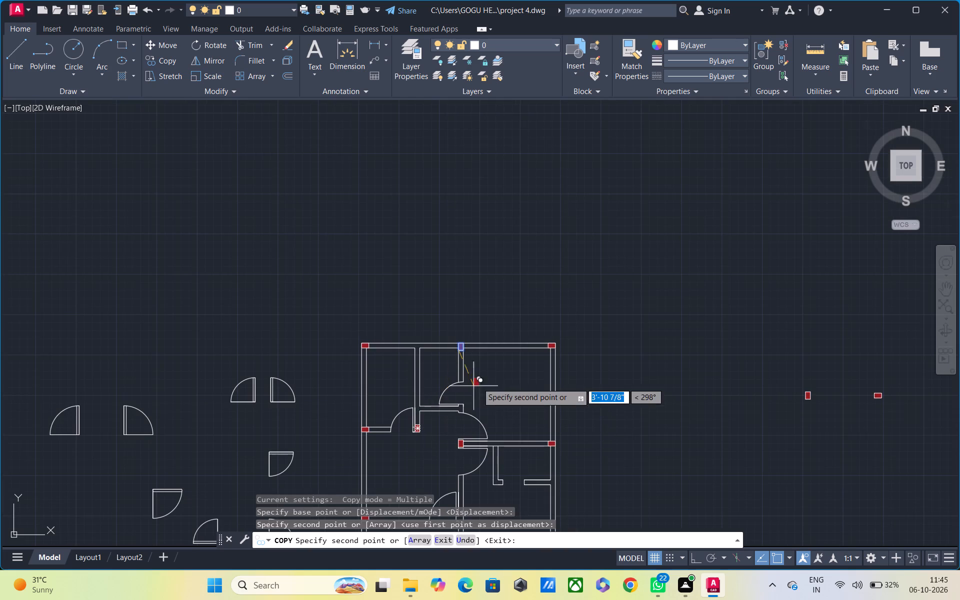
middle_click_drag(478, 381, 476, 338)
middle_click_drag(502, 454, 516, 308)
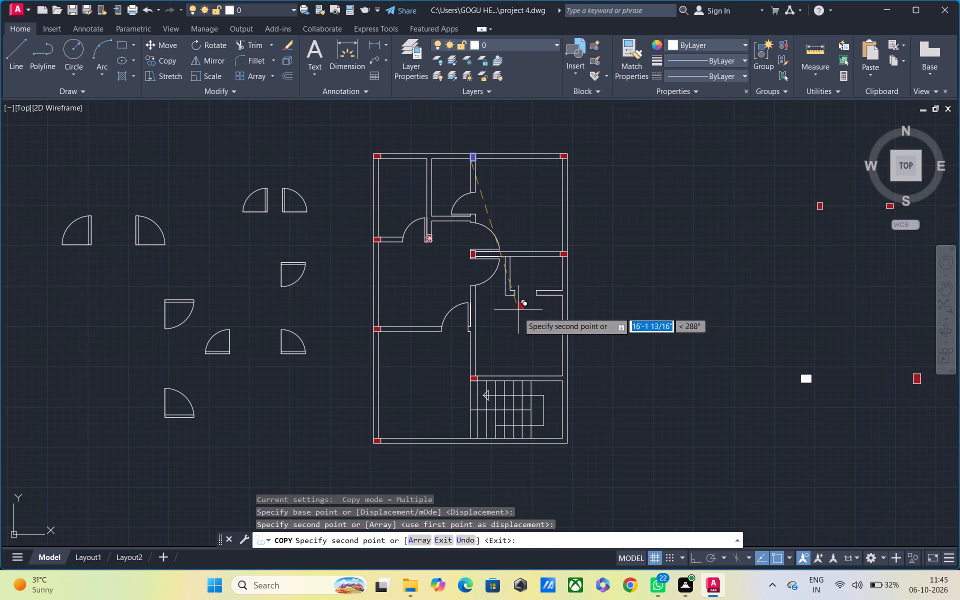
middle_click_drag(515, 380, 539, 314)
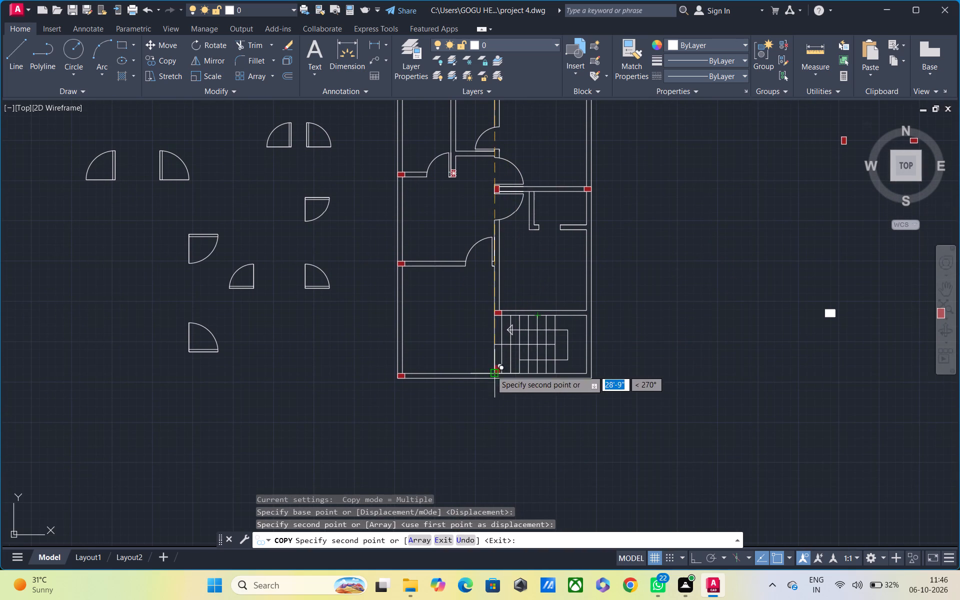
scroll(576, 374, "up", 2)
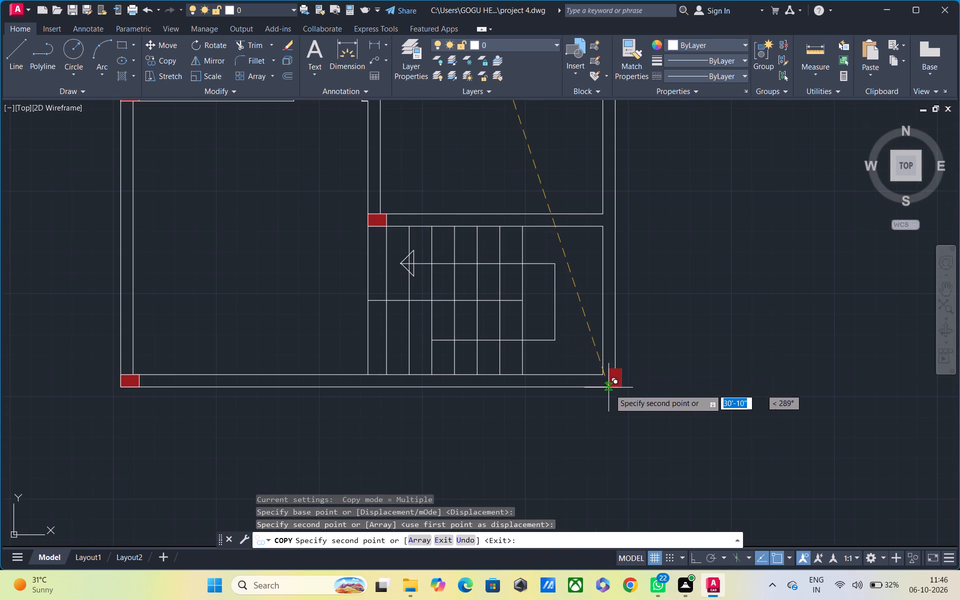
scroll(610, 389, "up", 3)
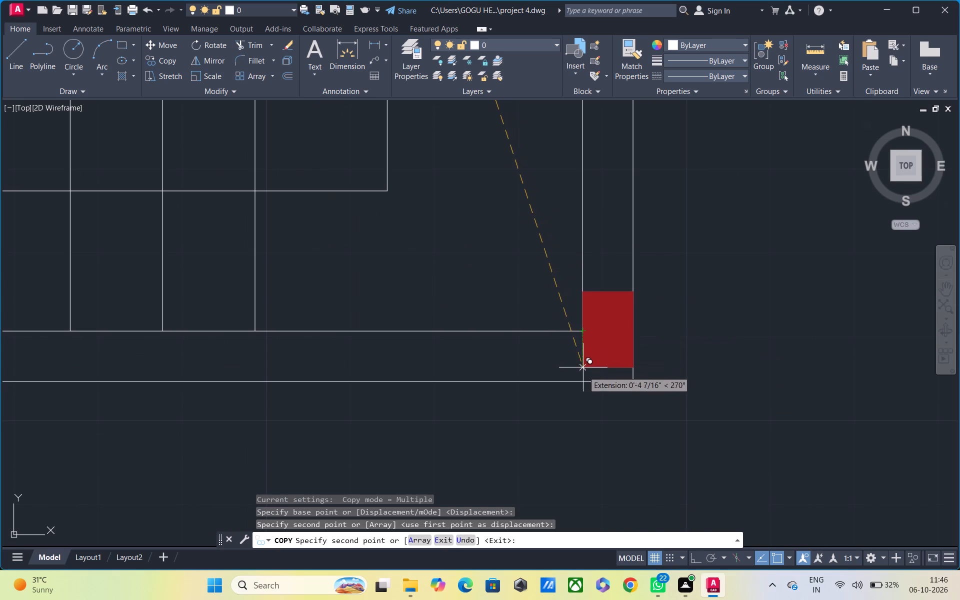
left_click(582, 383)
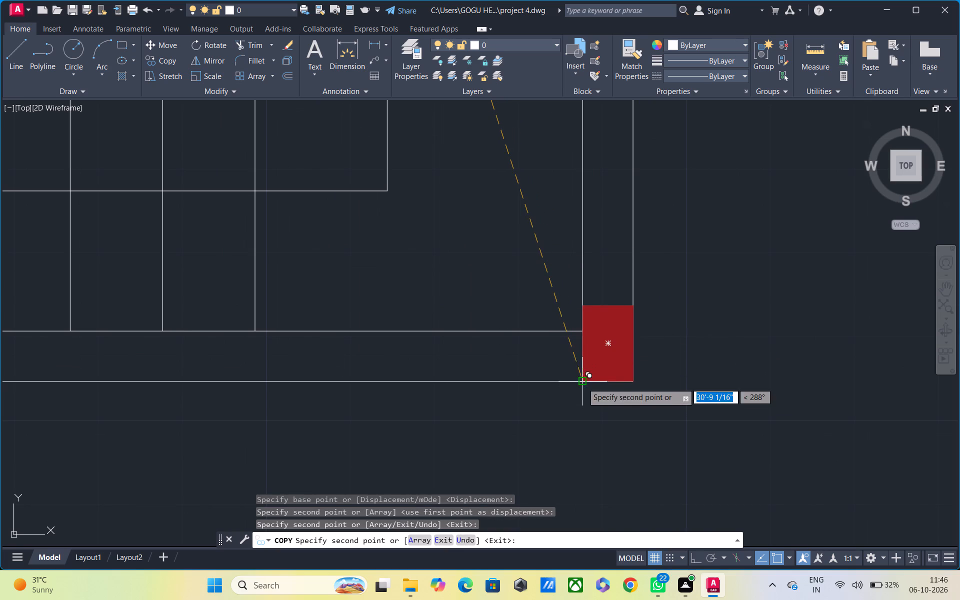
Place a vertical column copy where the staircase's north wall meets the east wall, level with that wall's south line.
scroll(589, 256, "down", 1)
middle_click_drag(589, 257, 565, 500)
scroll(565, 491, "down", 2)
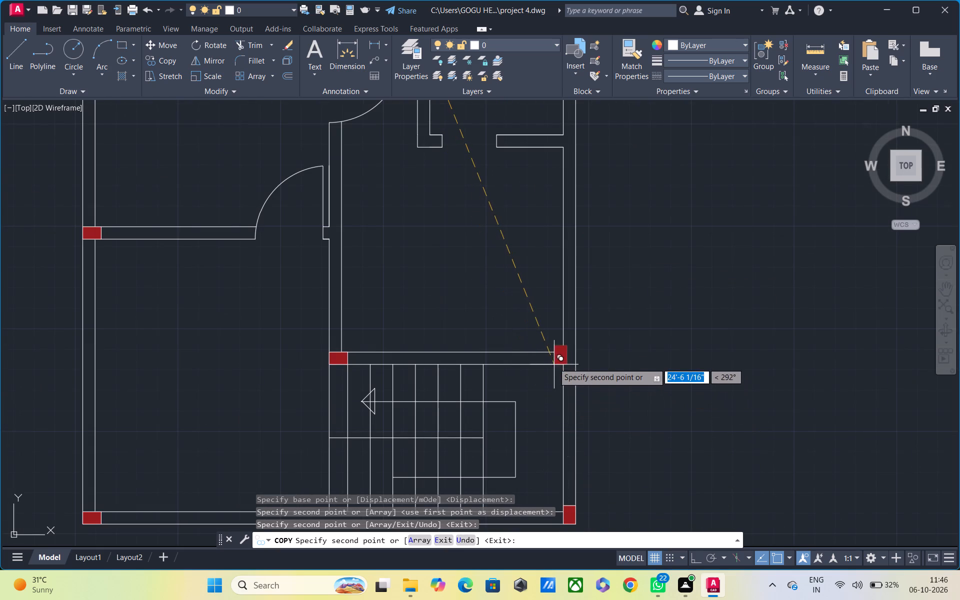
scroll(551, 352, "up", 2)
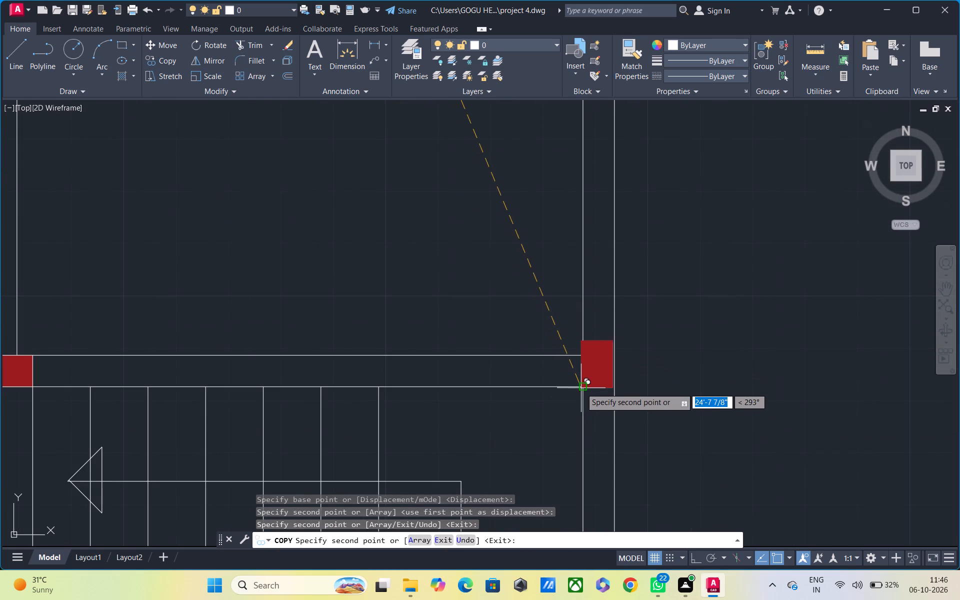
left_click(581, 388)
Place a vertical column copy where the small east room's south wall meets the east wall, and end the copying.
scroll(569, 376, "down", 2)
middle_click_drag(574, 466, 585, 592)
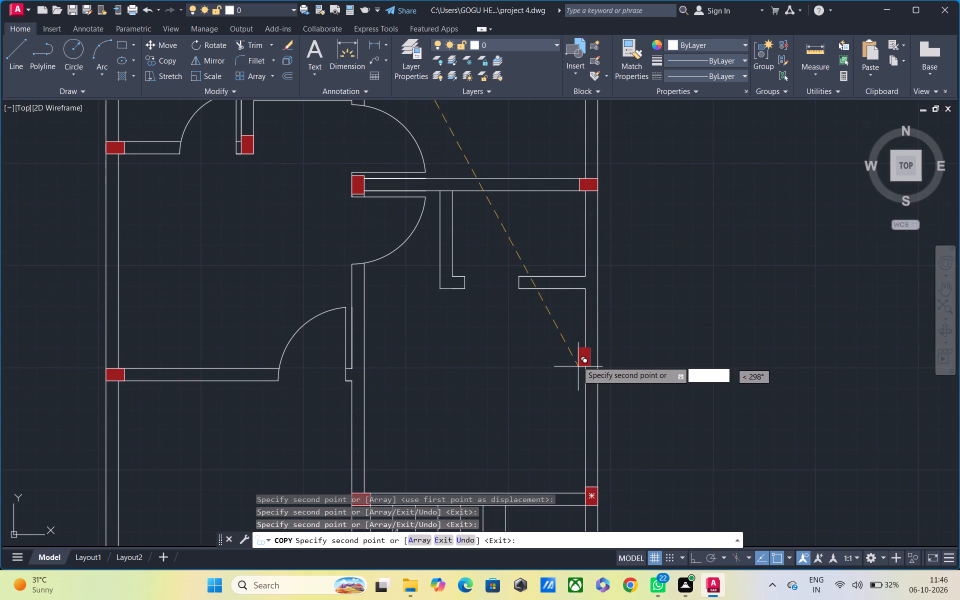
scroll(570, 301, "up", 3)
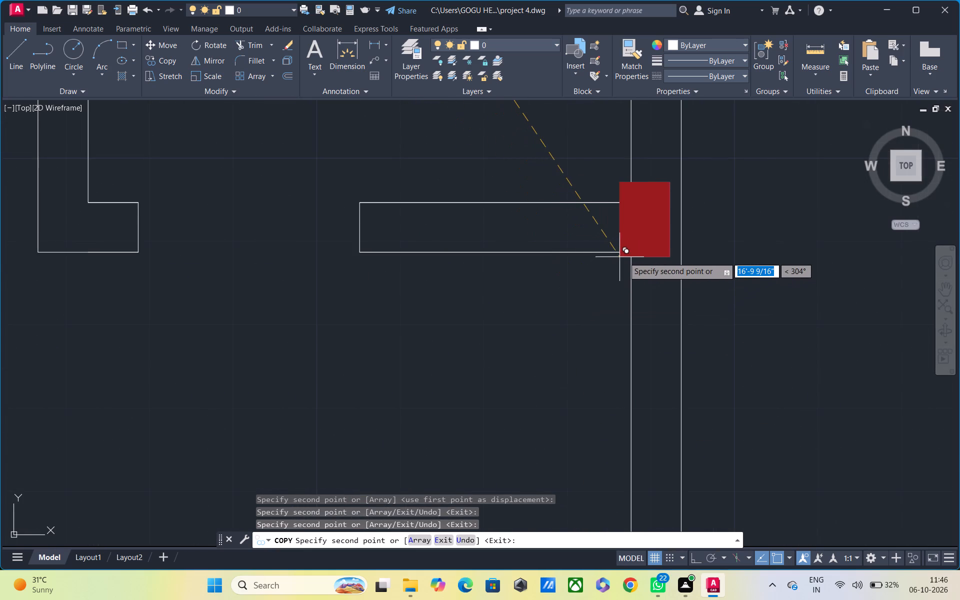
left_click(632, 254)
scroll(583, 277, "down", 3)
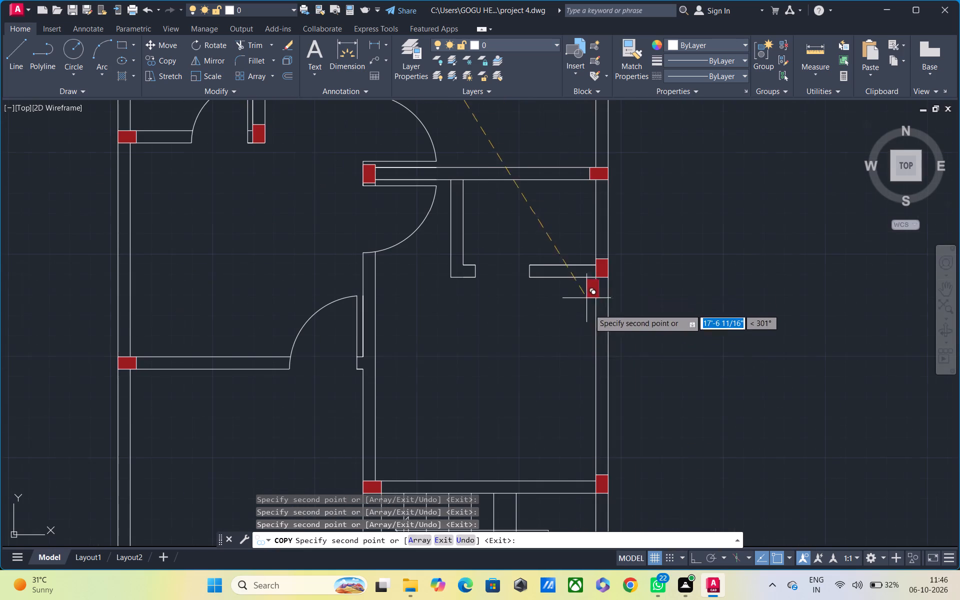
middle_click_drag(592, 343, 773, 345)
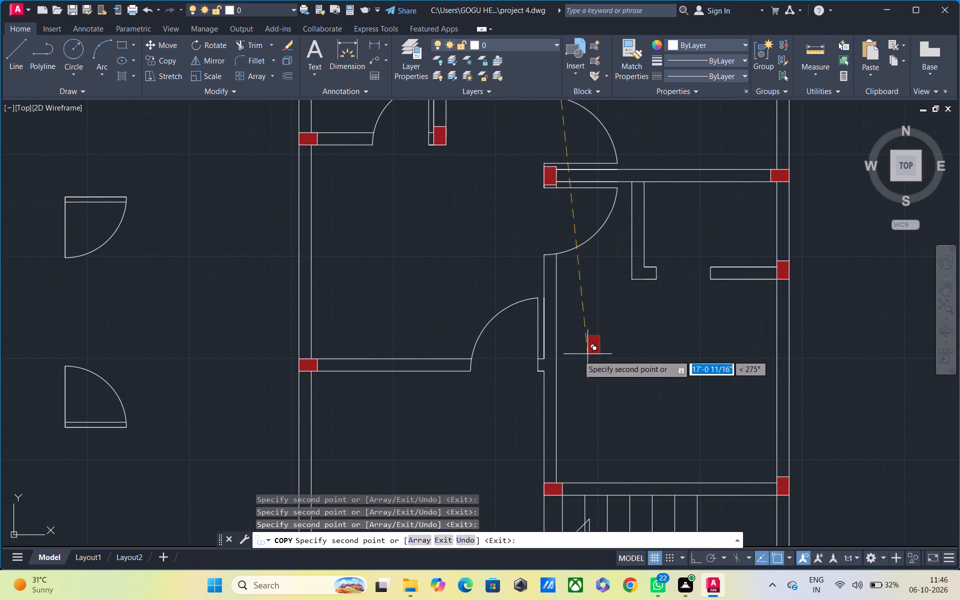
scroll(499, 351, "down", 1)
middle_click_drag(565, 362, 581, 369)
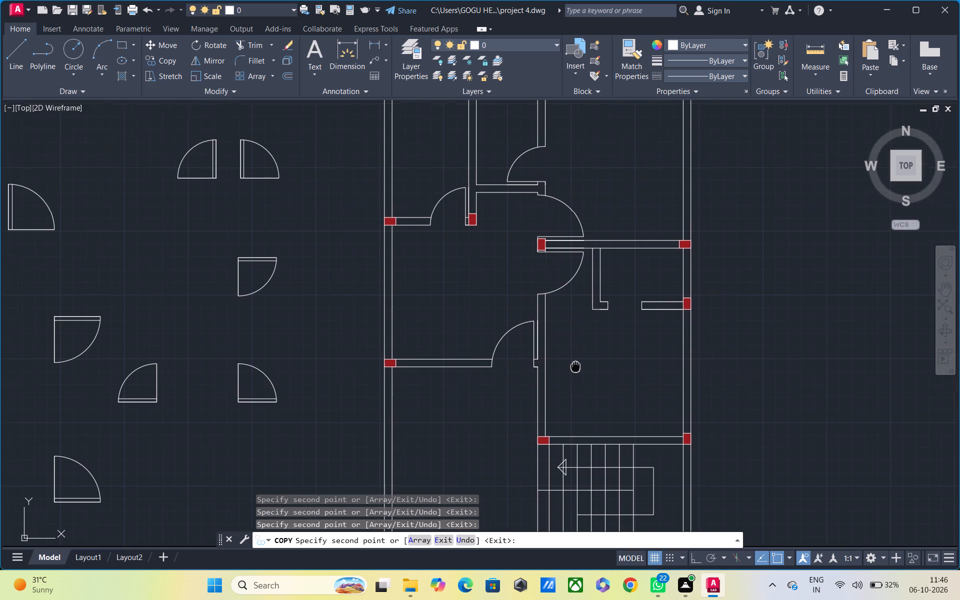
middle_click_drag(581, 369, 618, 370)
scroll(606, 360, "down", 1)
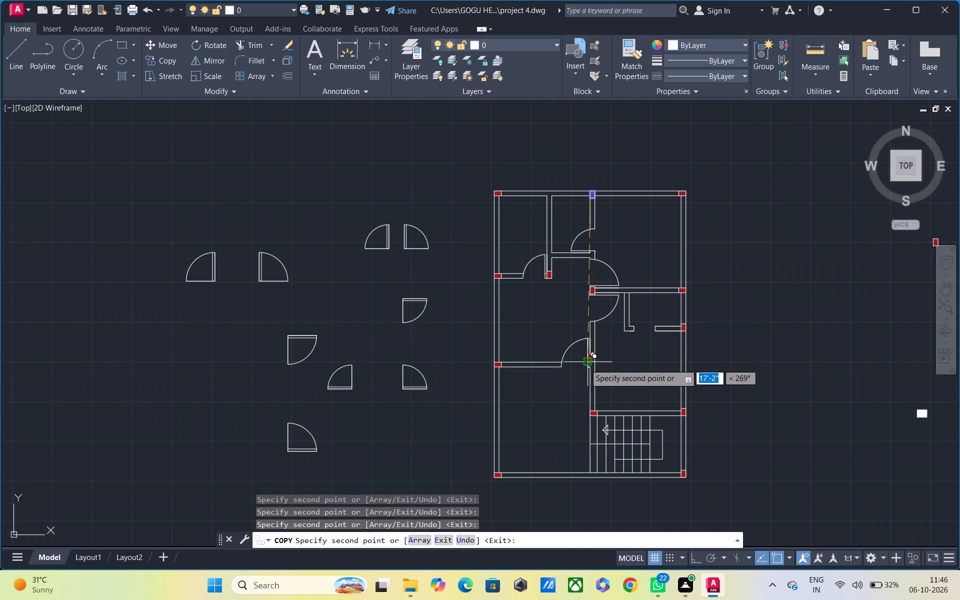
key("Escape")
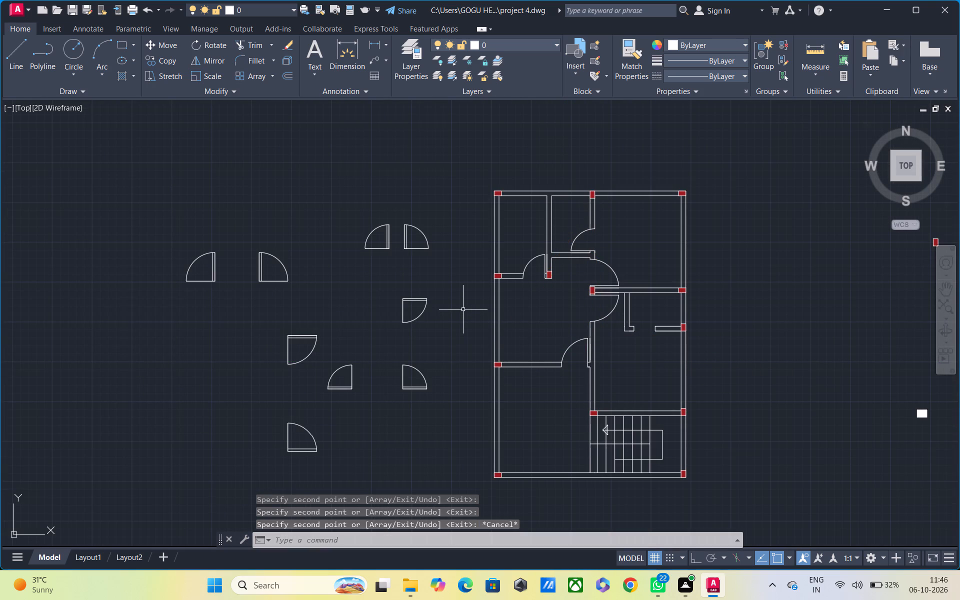
Delete all the spare door symbols lying west of the floor plan.
middle_click_drag(463, 309, 552, 335)
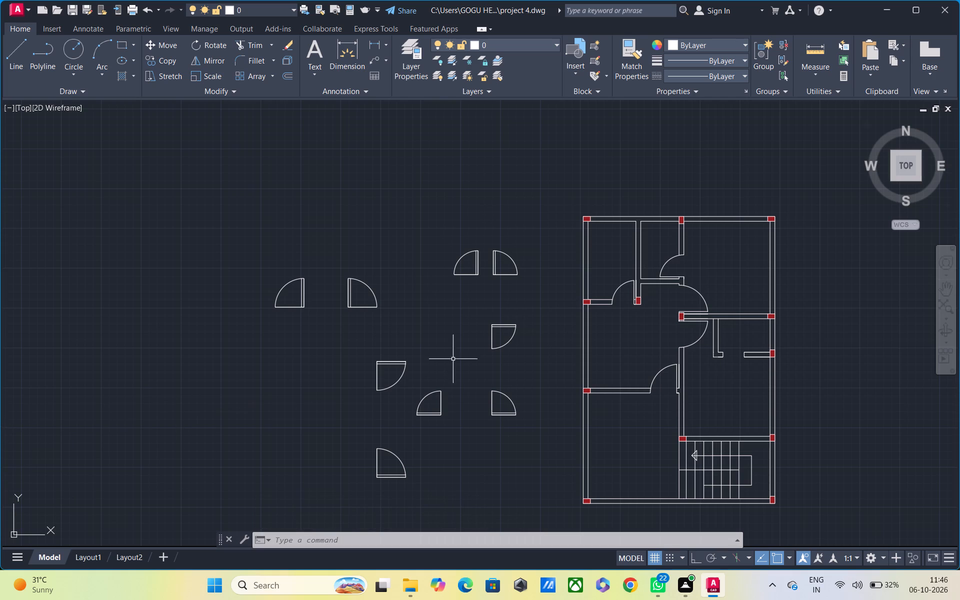
middle_click_drag(634, 303, 627, 386)
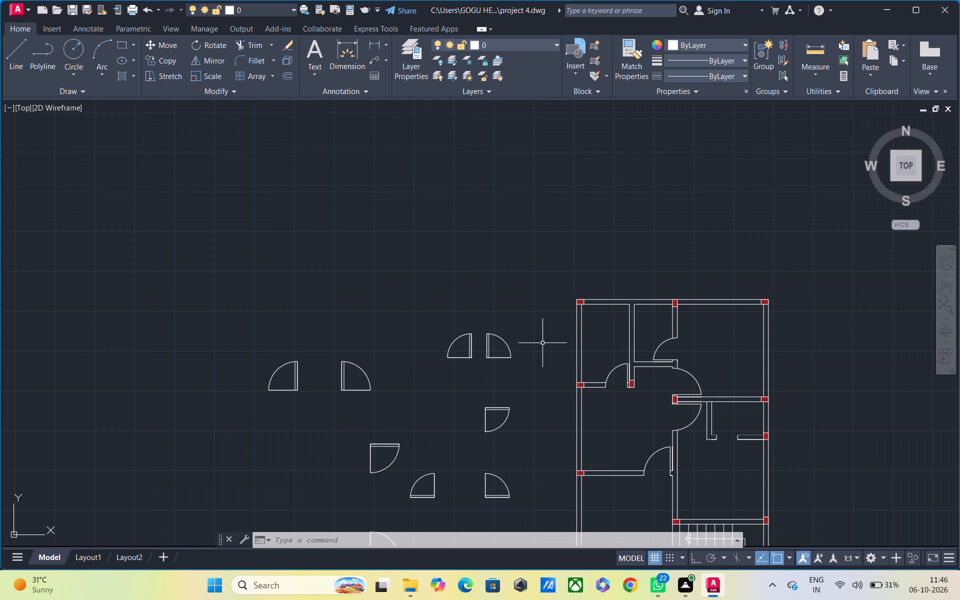
scroll(778, 80, "up", 1)
scroll(673, 170, "down", 1)
middle_click_drag(523, 270, 562, 230)
scroll(538, 231, "up", 3)
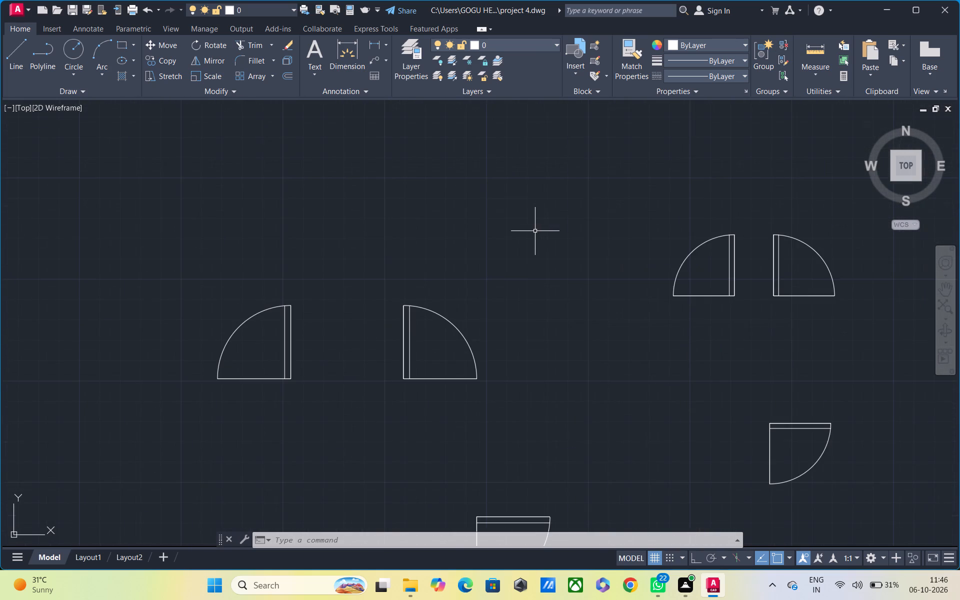
middle_click_drag(417, 230, 416, 173)
scroll(417, 230, "down", 1)
scroll(416, 173, "down", 2)
left_click_drag(345, 154, 349, 154)
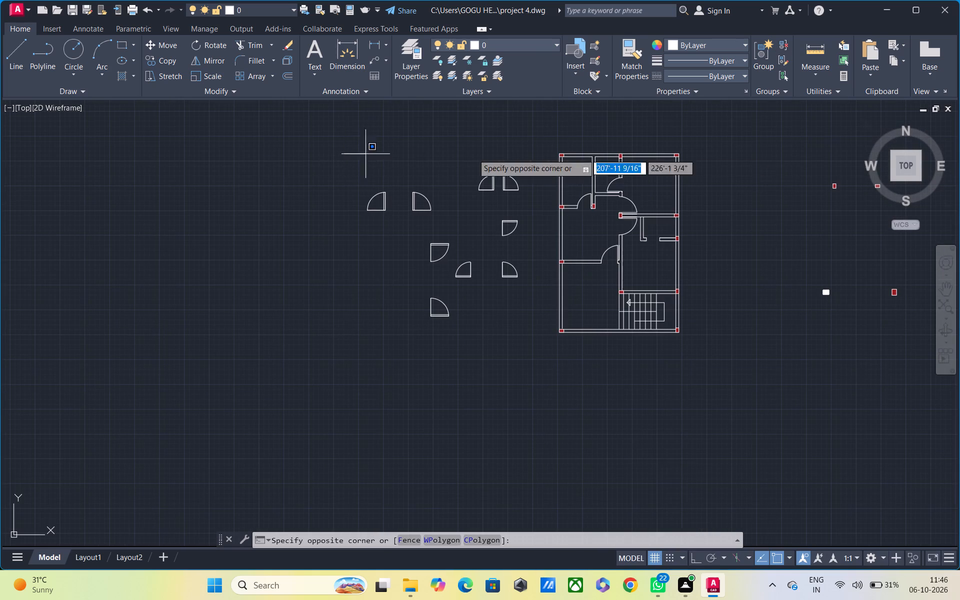
left_click(527, 327)
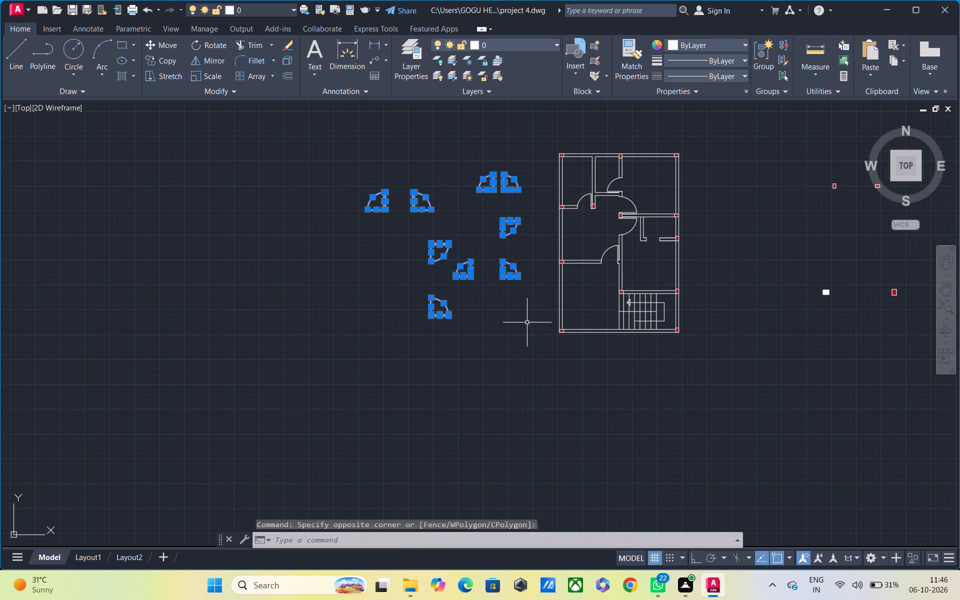
key("Delete")
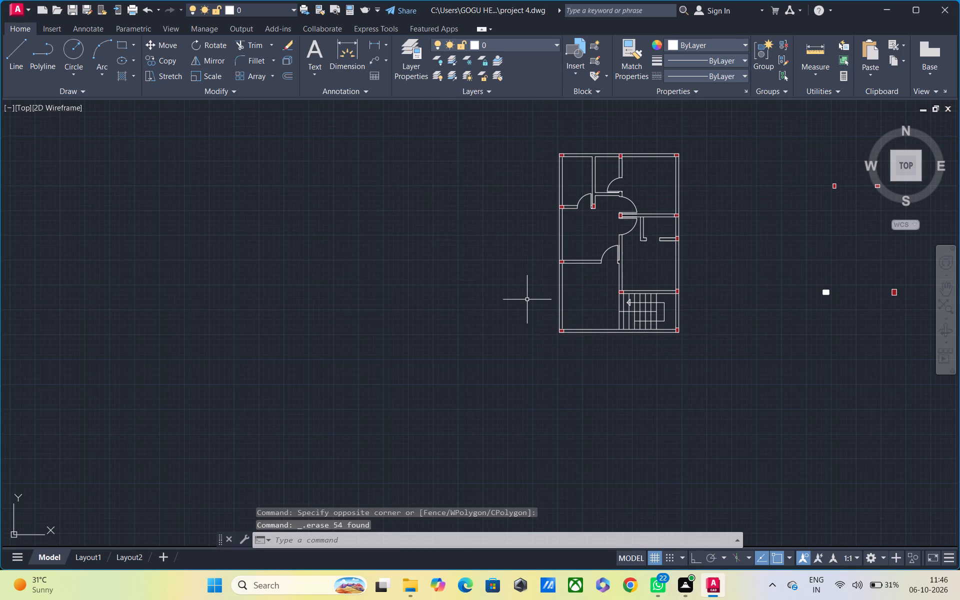
Copy the spare horizontal column to where the southwest room's north wall meets the central wall, level with that wall's south line.
middle_click_drag(531, 294, 338, 342)
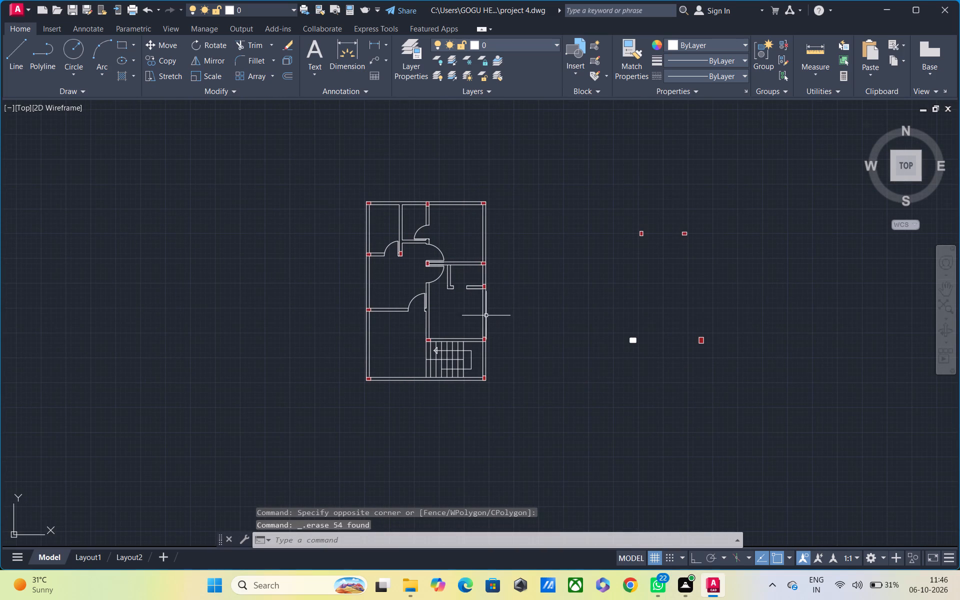
scroll(442, 315, "up", 2)
middle_click_drag(435, 317, 482, 305)
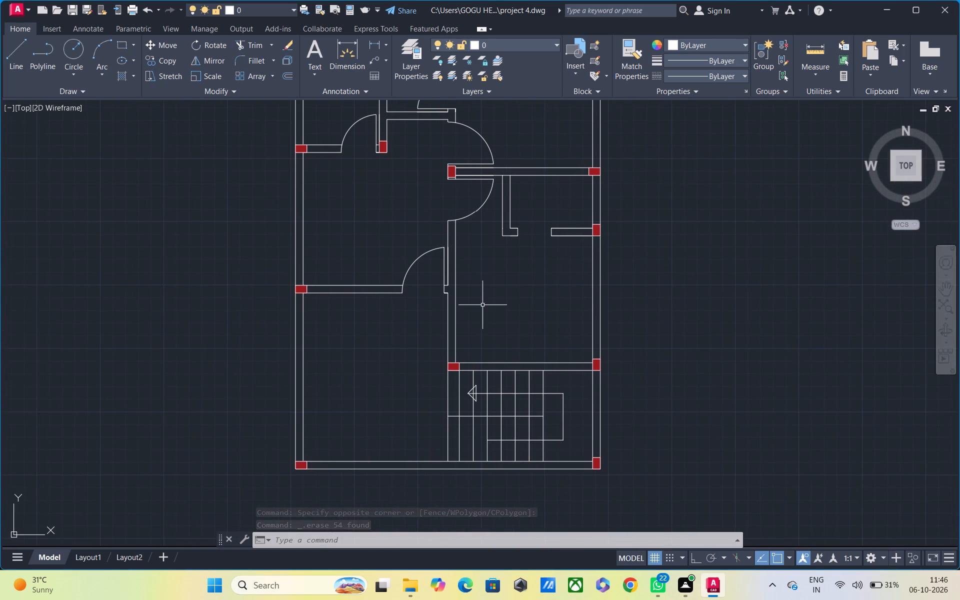
middle_click_drag(481, 304, 395, 289)
middle_click_drag(702, 295, 520, 295)
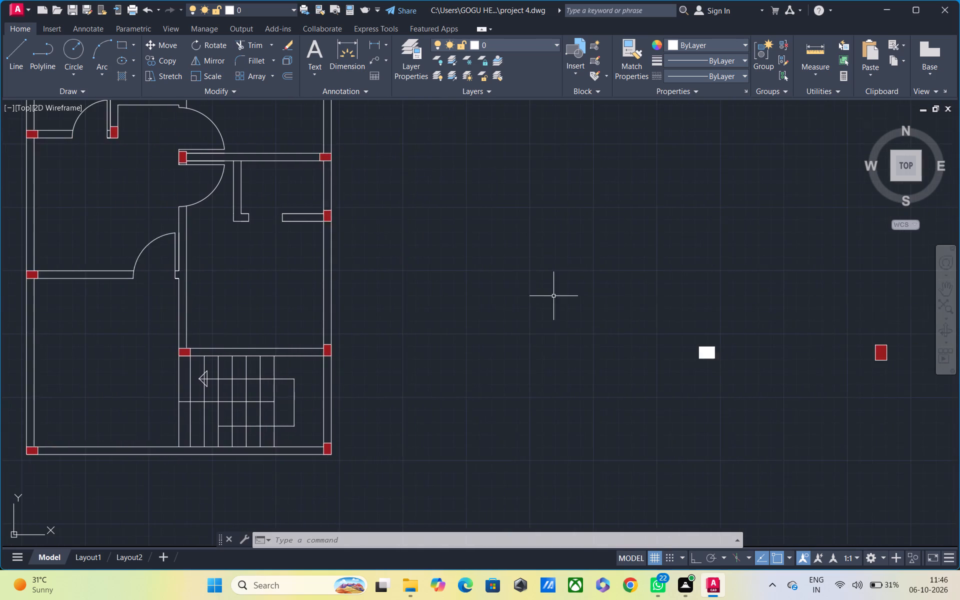
scroll(618, 296, "down", 2)
left_click(695, 201)
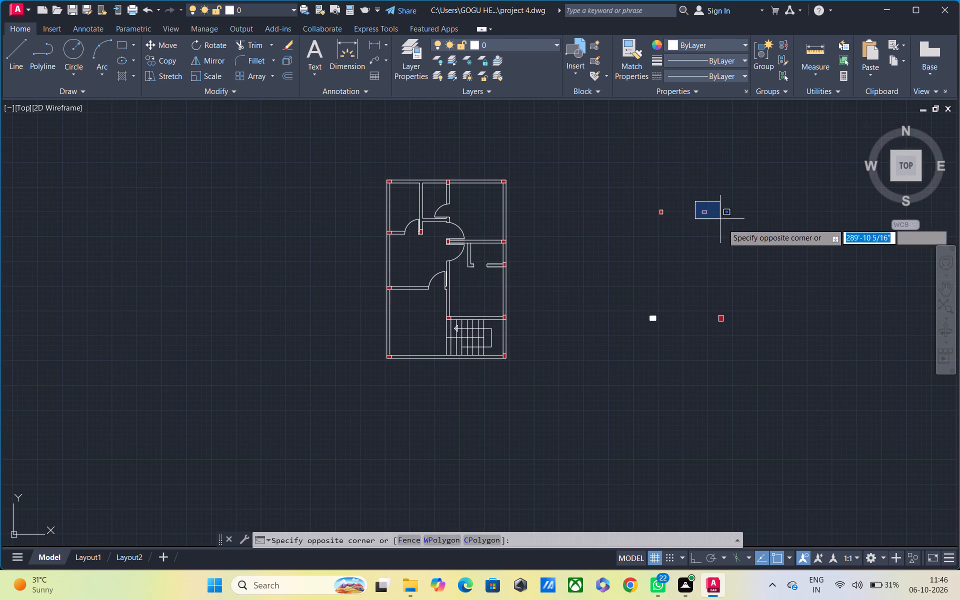
left_click(723, 227)
type("co")
key("space")
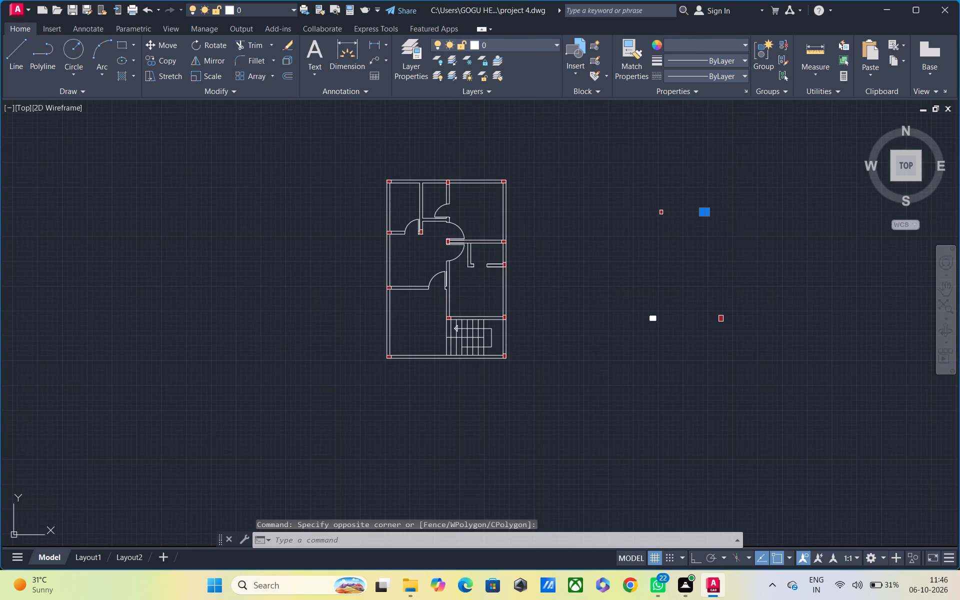
scroll(723, 225, "up", 3)
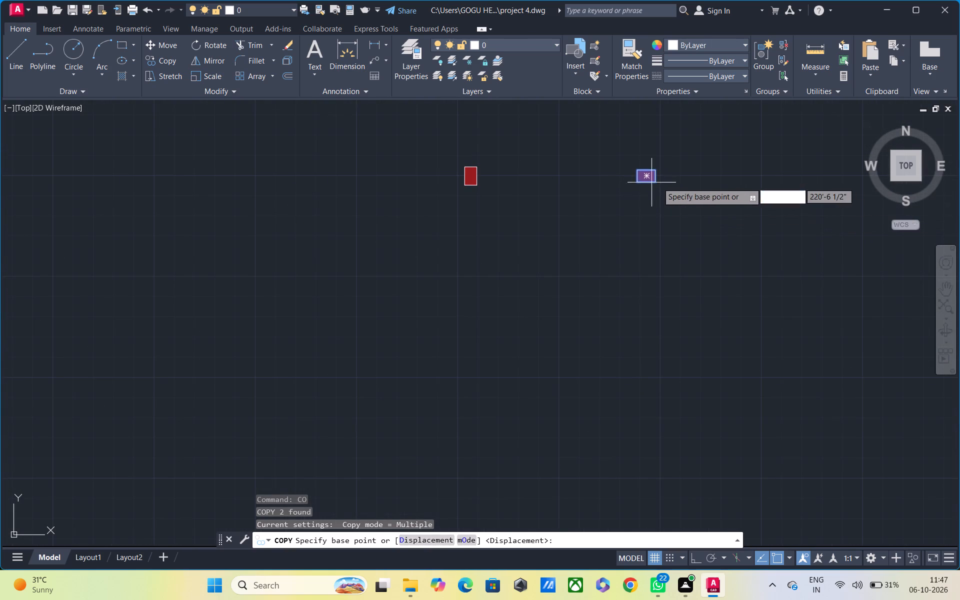
left_click(657, 181)
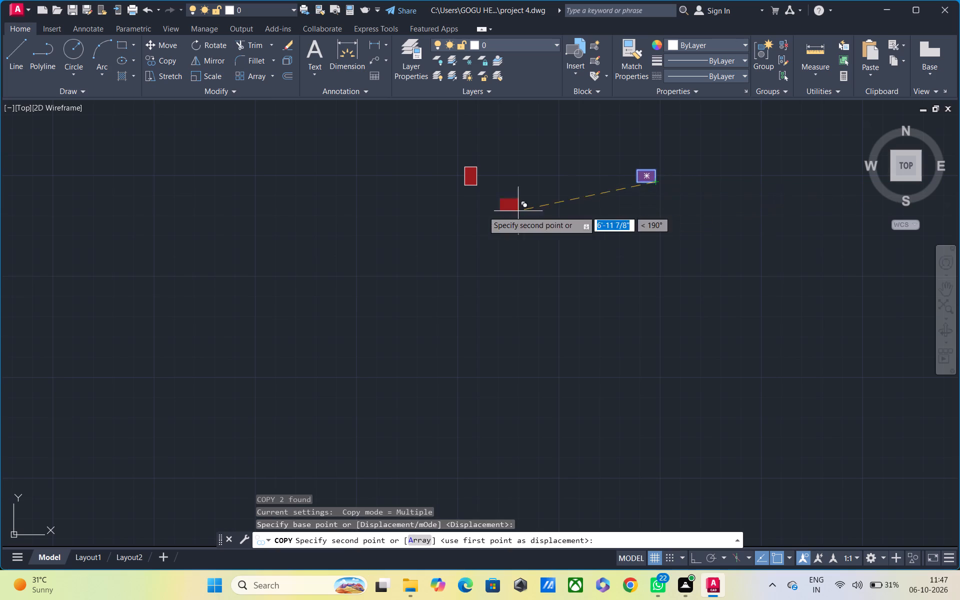
middle_click_drag(460, 239, 959, 248)
scroll(959, 249, "down", 2)
middle_click_drag(470, 297, 816, 295)
scroll(566, 359, "down", 2)
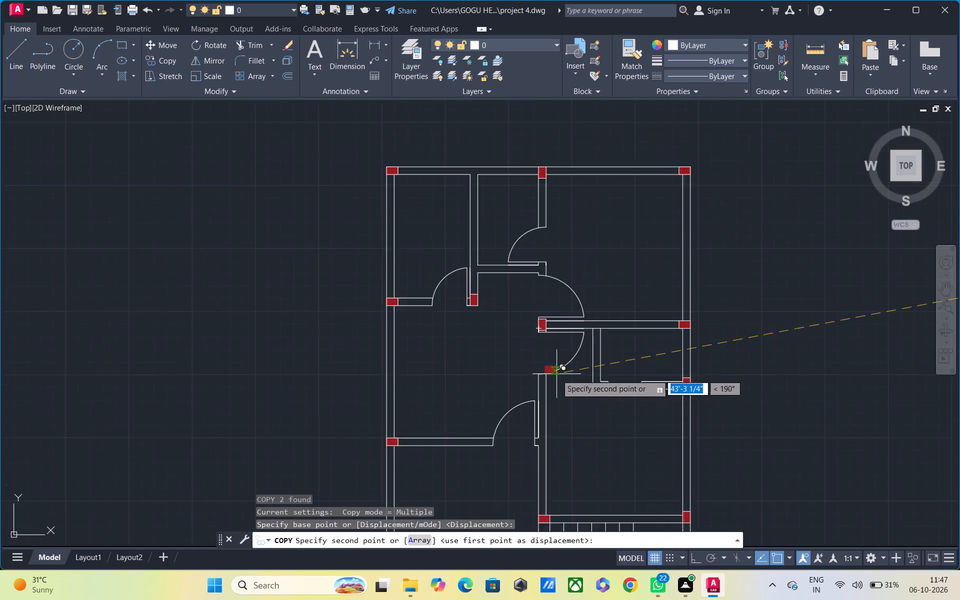
middle_click_drag(535, 422, 533, 387)
scroll(537, 382, "up", 4)
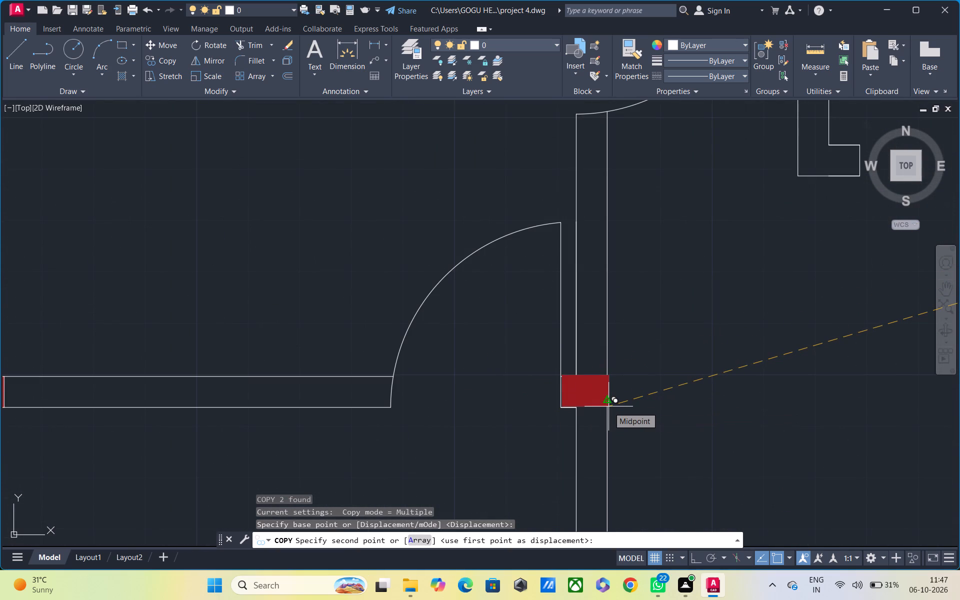
left_click(606, 408)
scroll(547, 422, "down", 3)
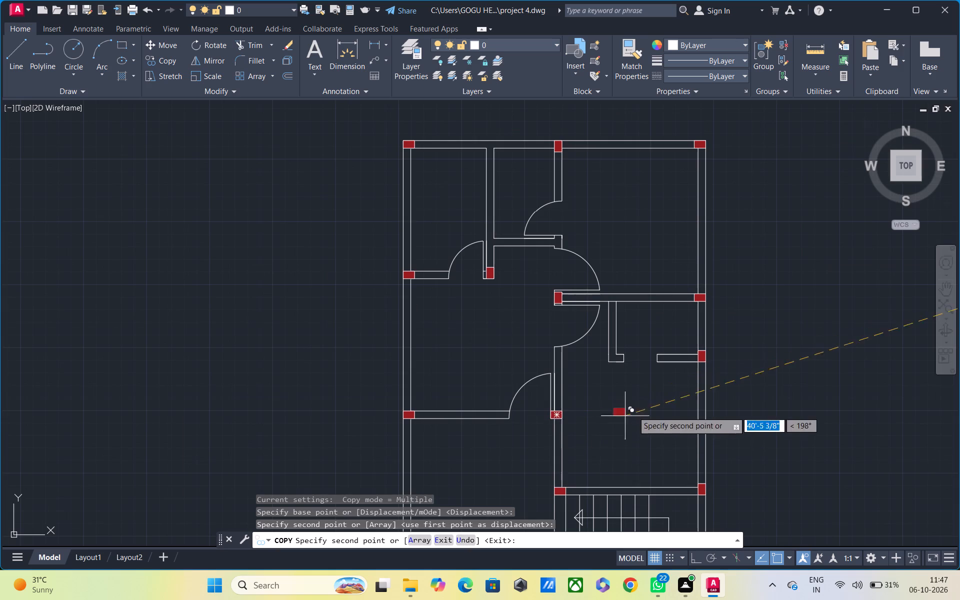
middle_click_drag(633, 408, 636, 293)
key("Escape")
Examine the columns and door jambs at the floor plan's interior wall junctions, especially beside the northwest room's door.
scroll(604, 342, "down", 2)
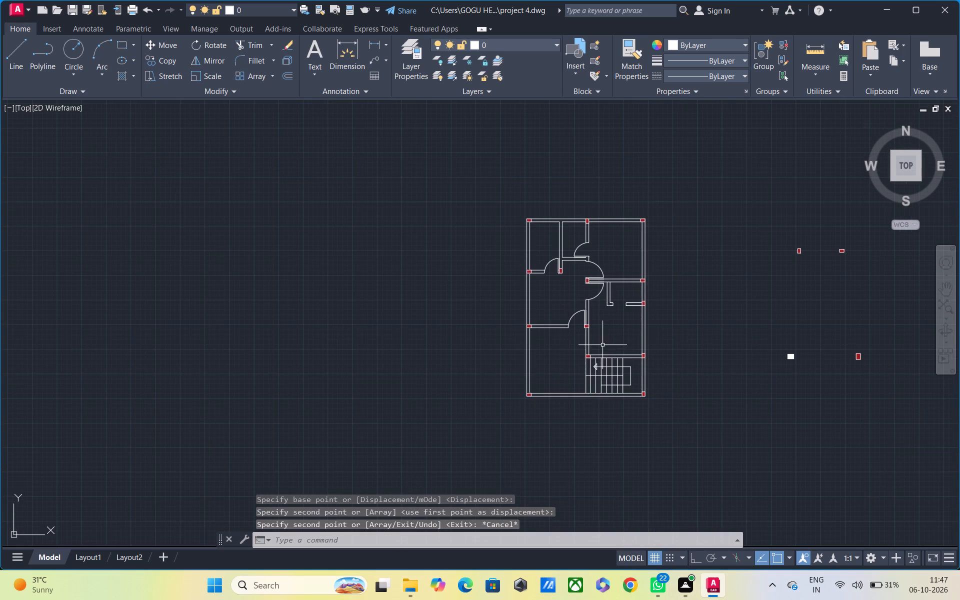
scroll(574, 262, "up", 3)
scroll(546, 293, "down", 1)
middle_click_drag(545, 294, 528, 324)
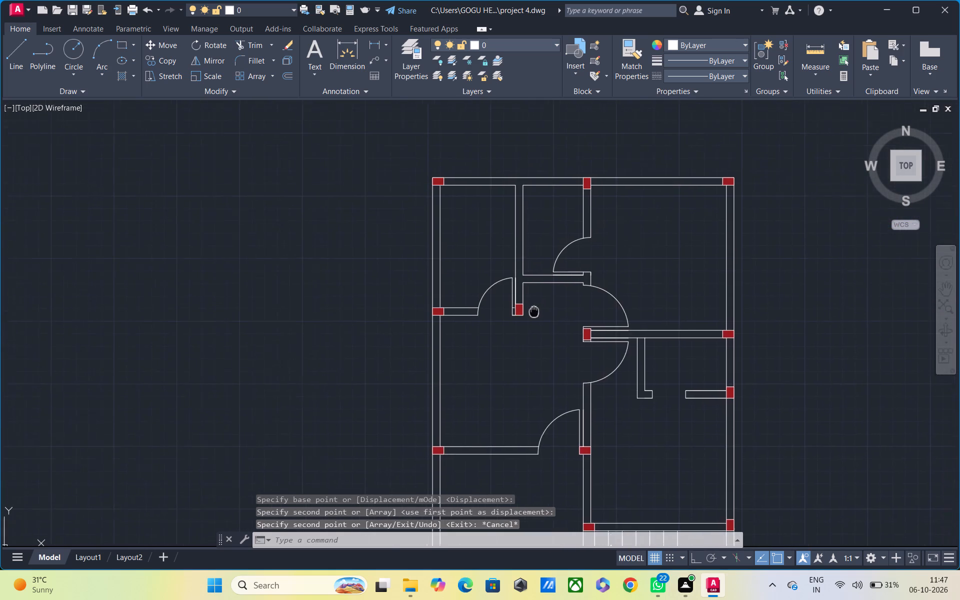
middle_click_drag(528, 324, 528, 325)
scroll(511, 336, "up", 4)
middle_click_drag(487, 297, 501, 278)
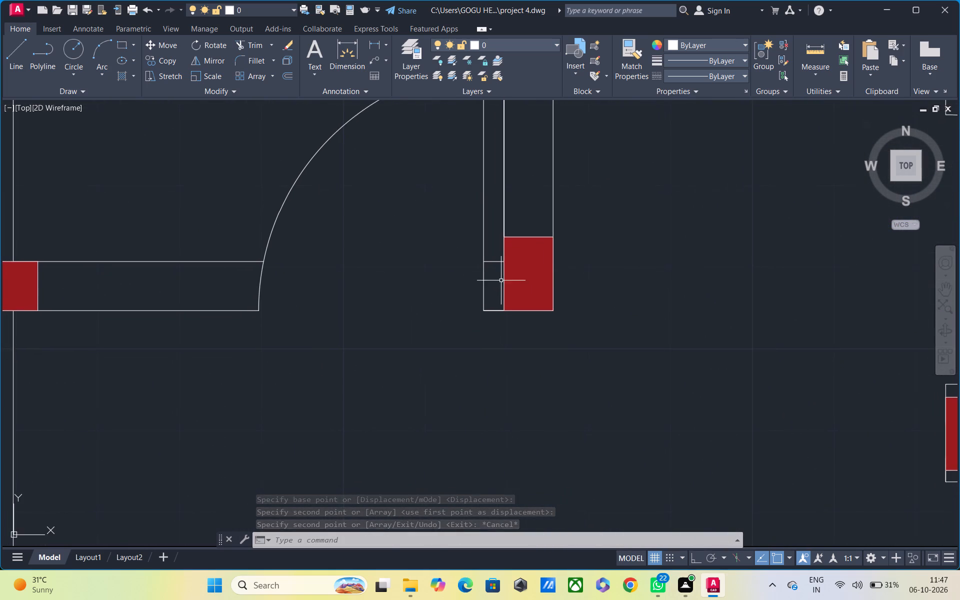
scroll(492, 290, "up", 3)
middle_click_drag(488, 302, 485, 345)
scroll(485, 345, "down", 2)
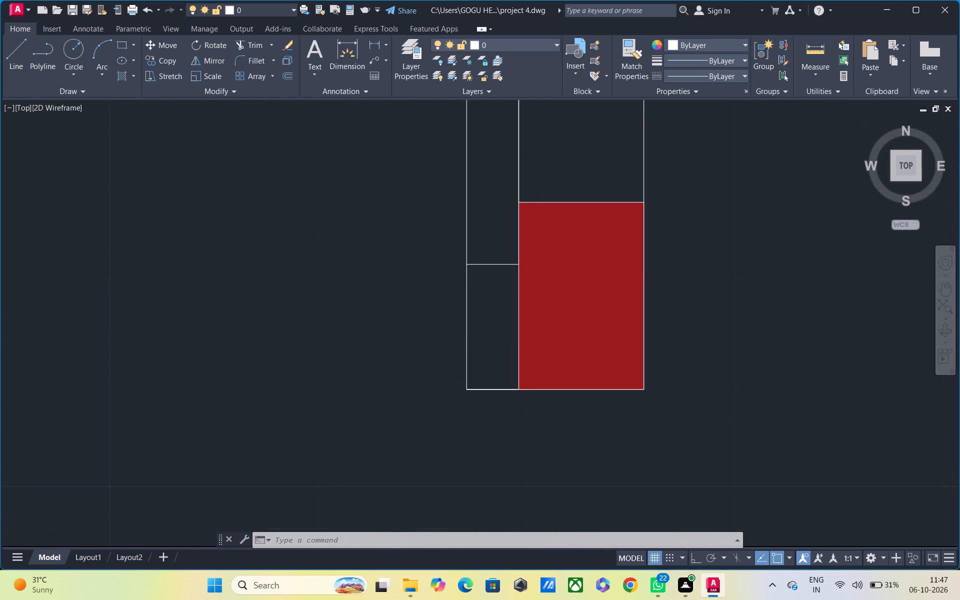
scroll(488, 342, "down", 3)
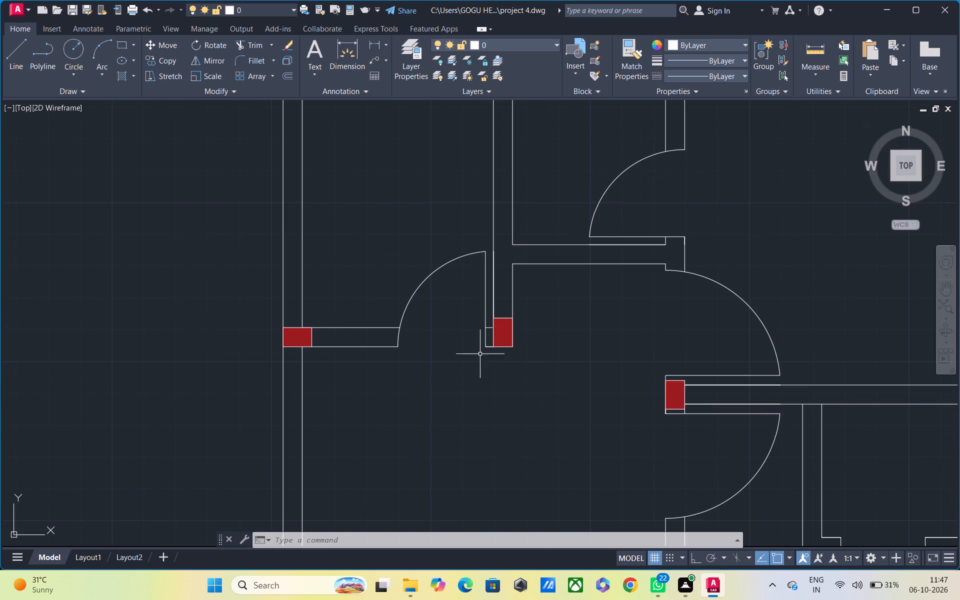
scroll(448, 371, "down", 1)
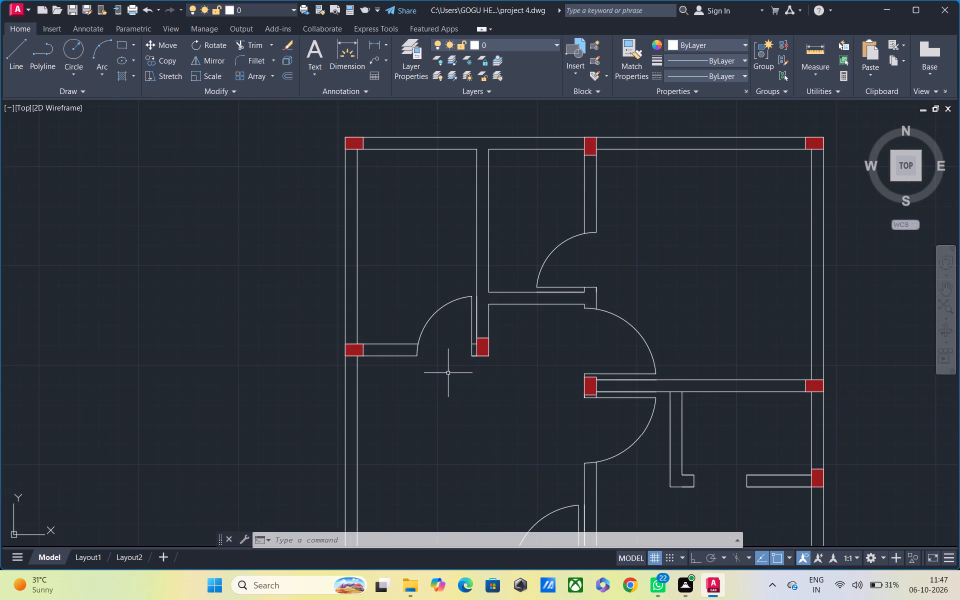
scroll(448, 375, "down", 1)
middle_click_drag(444, 381, 454, 274)
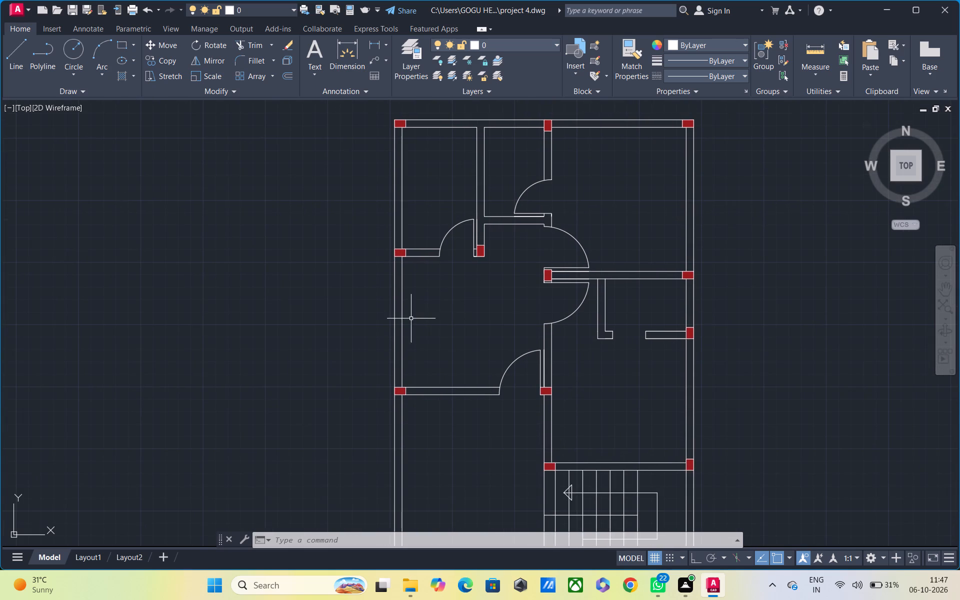
Start a multiline text box about 13'-10" across its diagonal in the empty space east of the plan's northern part.
type("mt")
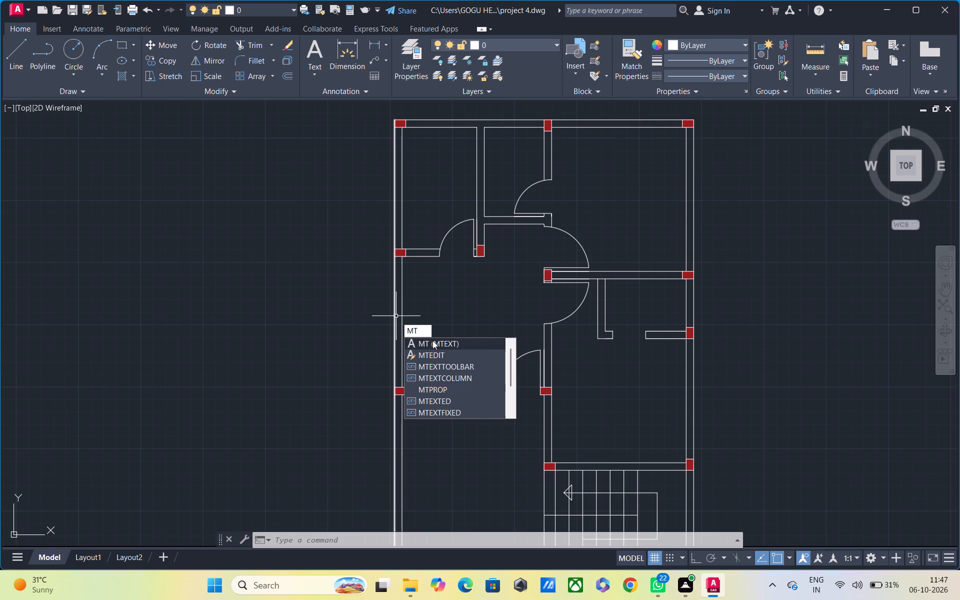
left_click(432, 340)
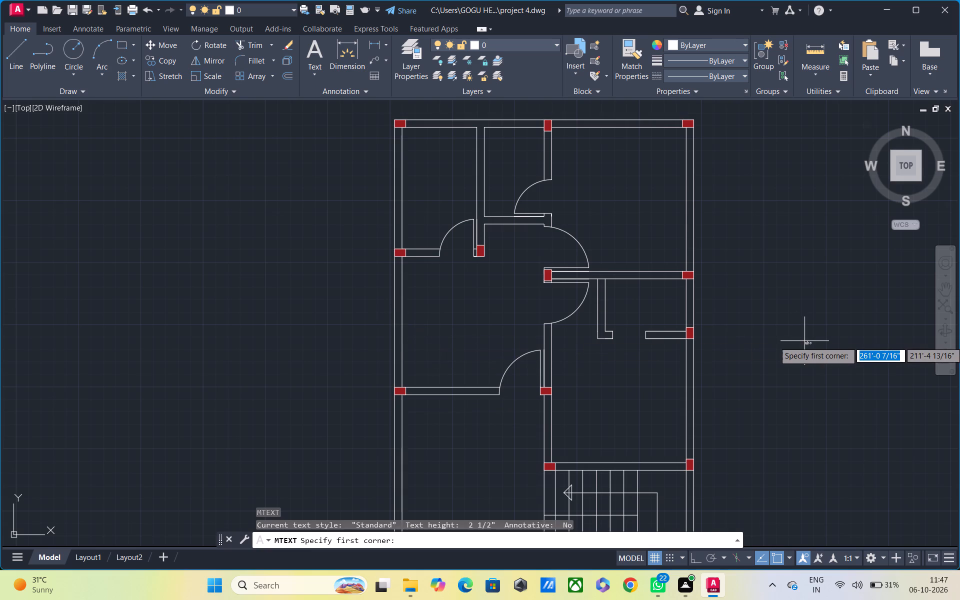
scroll(959, 85, "down", 1)
middle_click_drag(737, 233, 569, 240)
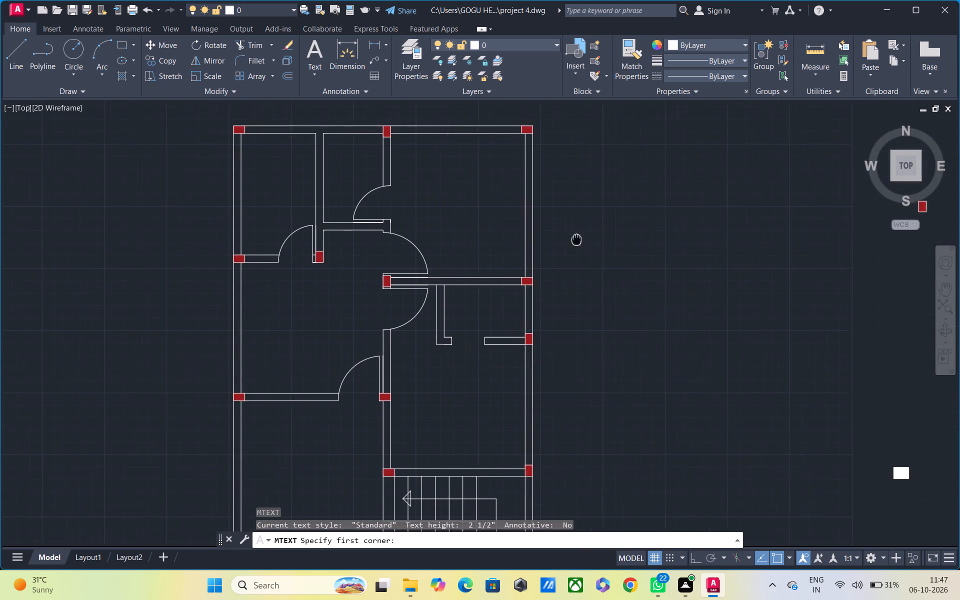
middle_click_drag(569, 240, 541, 243)
scroll(544, 243, "down", 1)
left_click(582, 170)
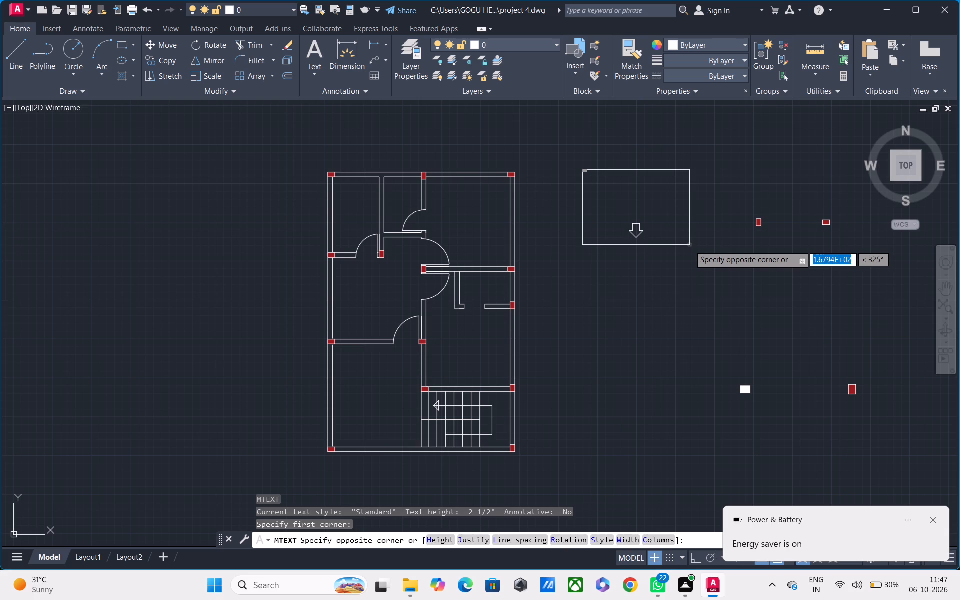
left_click(703, 216)
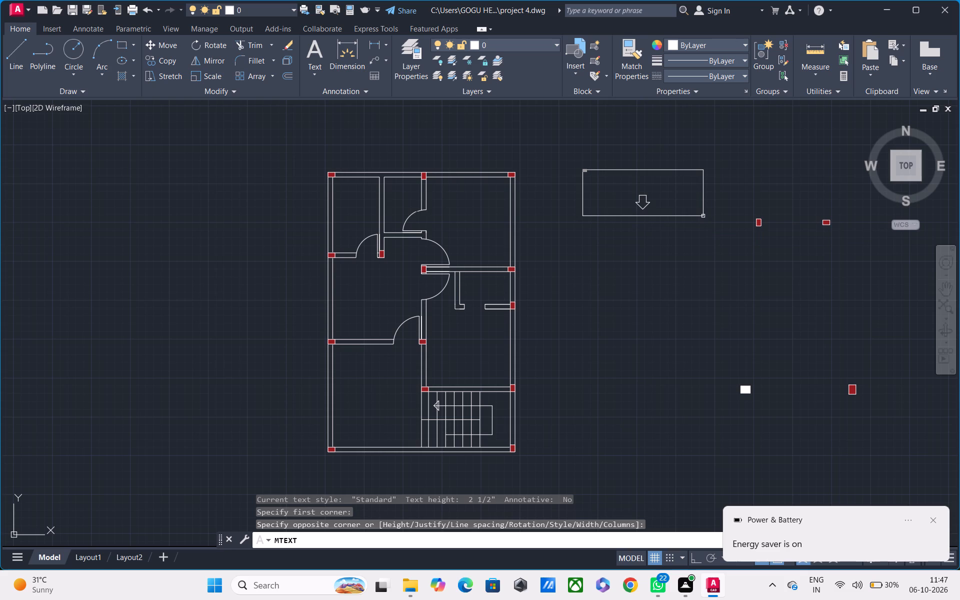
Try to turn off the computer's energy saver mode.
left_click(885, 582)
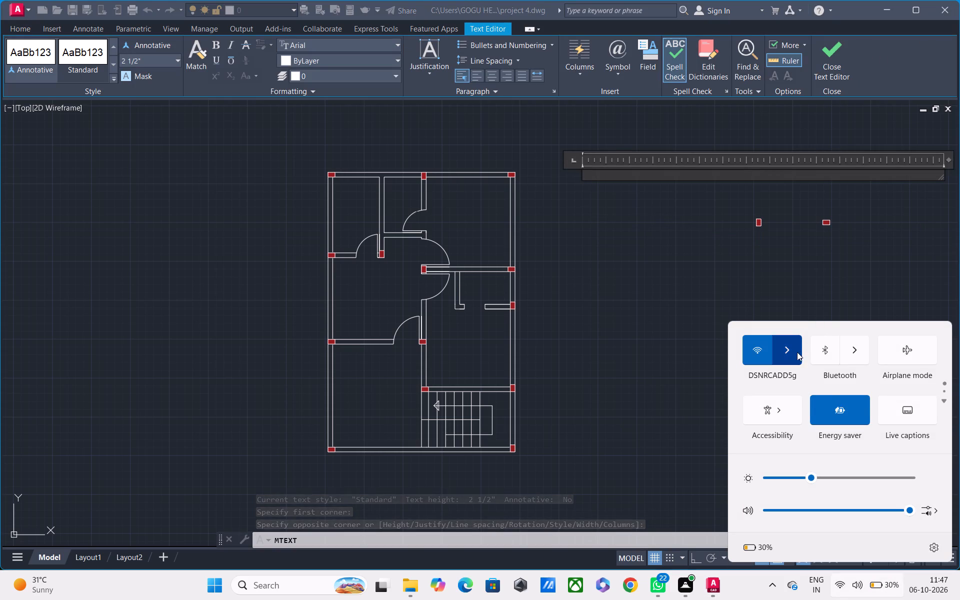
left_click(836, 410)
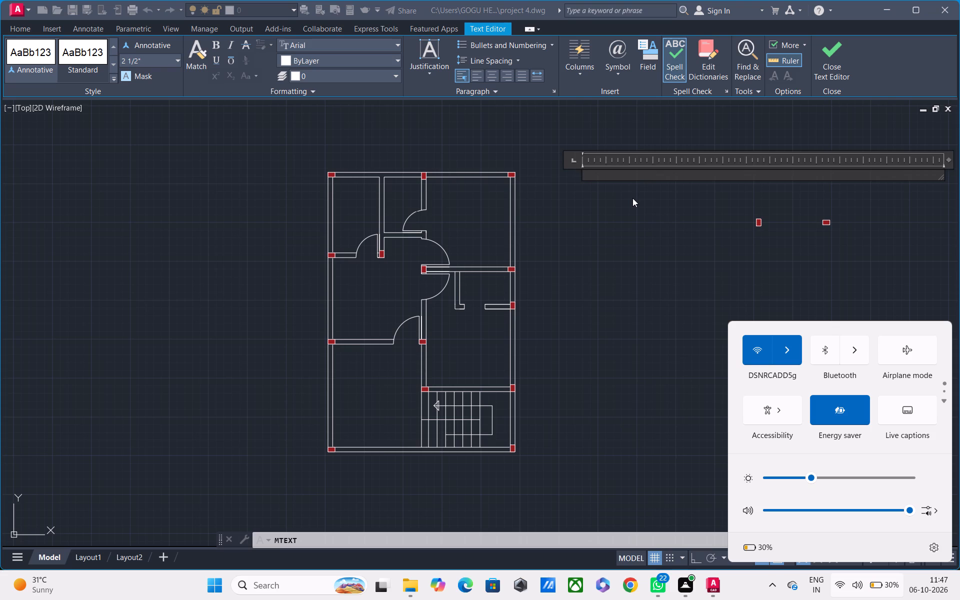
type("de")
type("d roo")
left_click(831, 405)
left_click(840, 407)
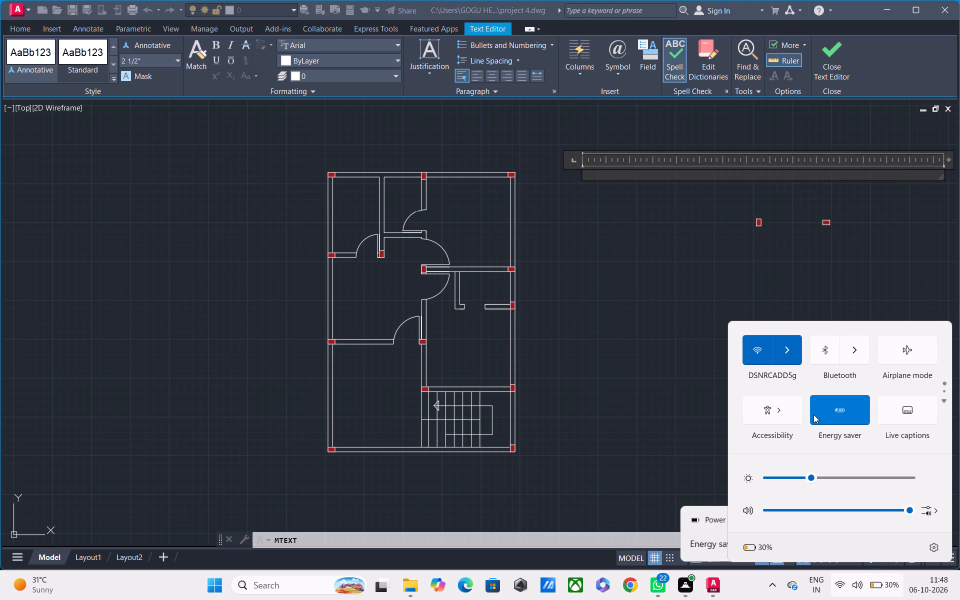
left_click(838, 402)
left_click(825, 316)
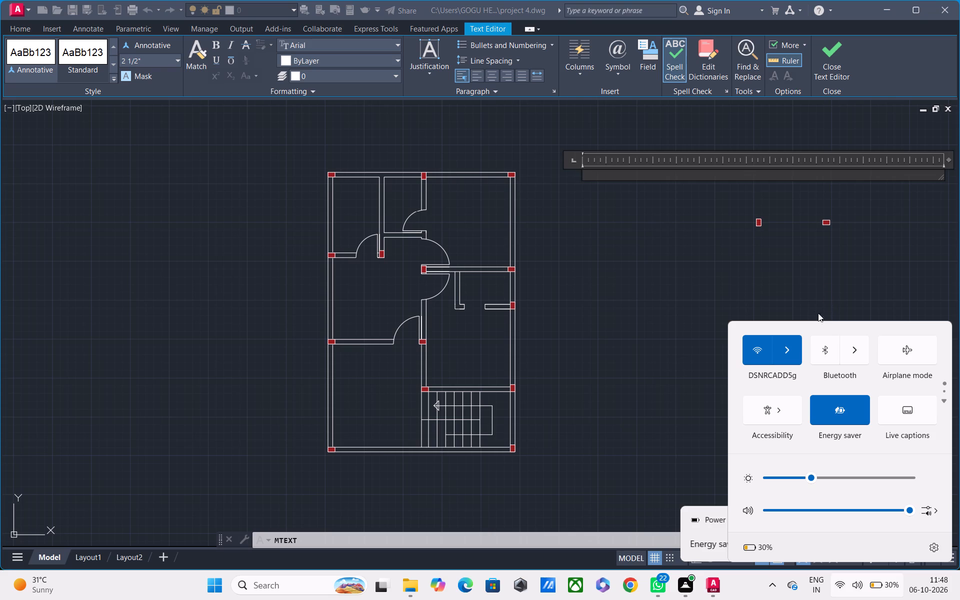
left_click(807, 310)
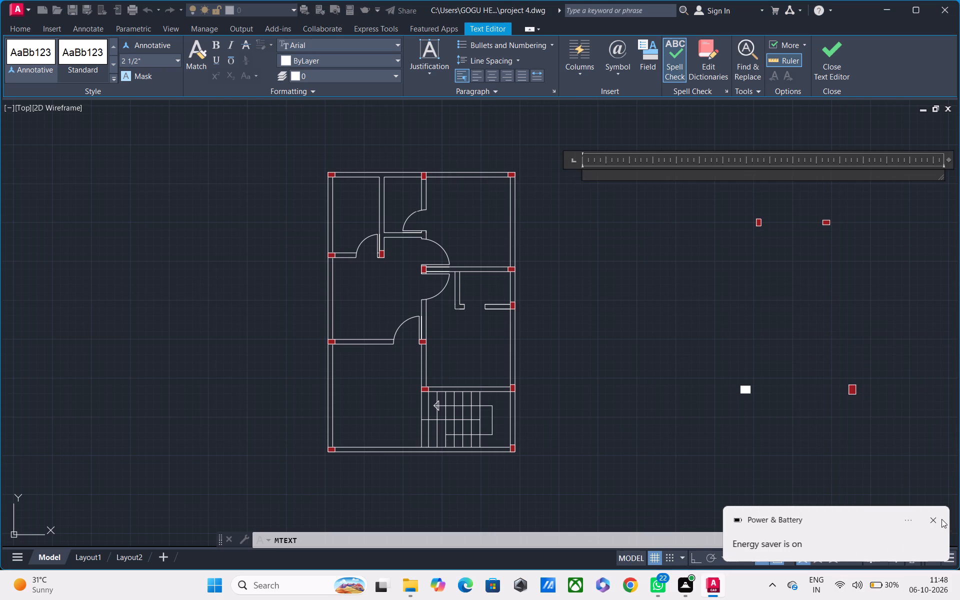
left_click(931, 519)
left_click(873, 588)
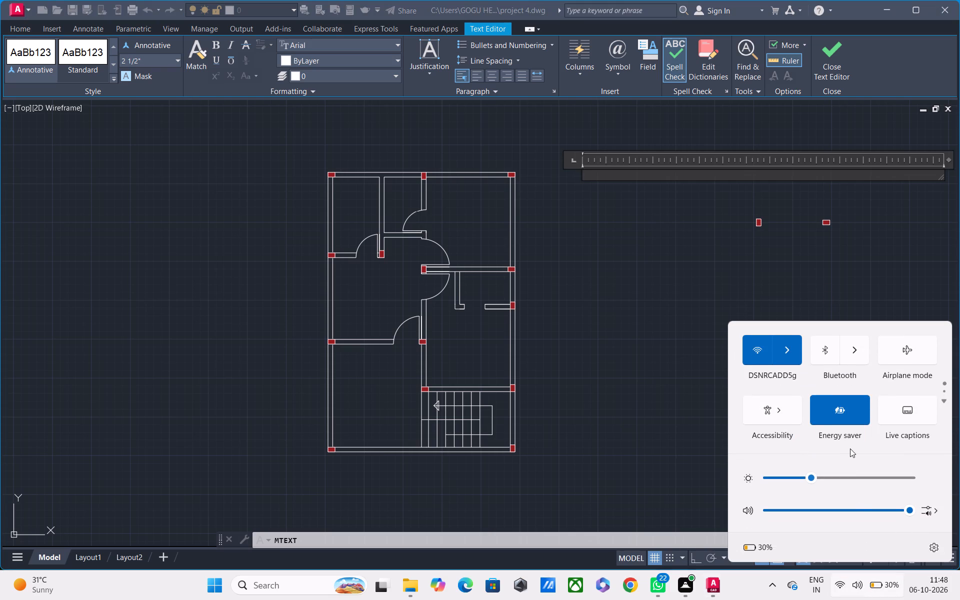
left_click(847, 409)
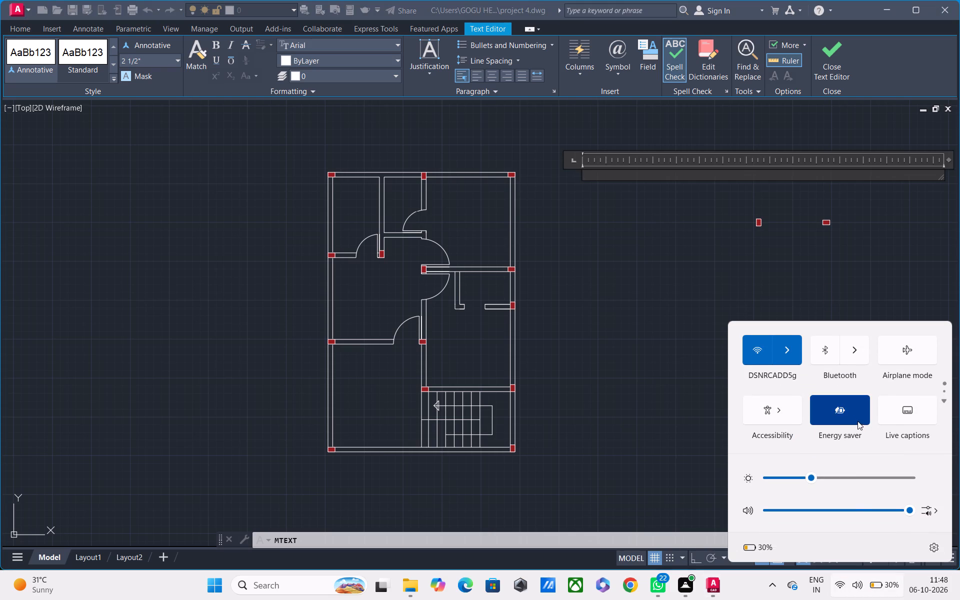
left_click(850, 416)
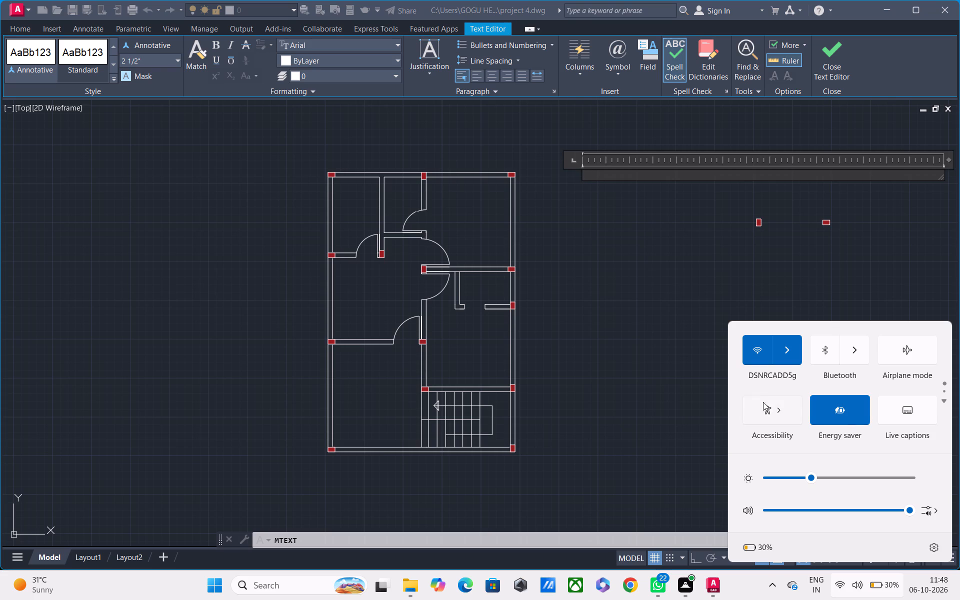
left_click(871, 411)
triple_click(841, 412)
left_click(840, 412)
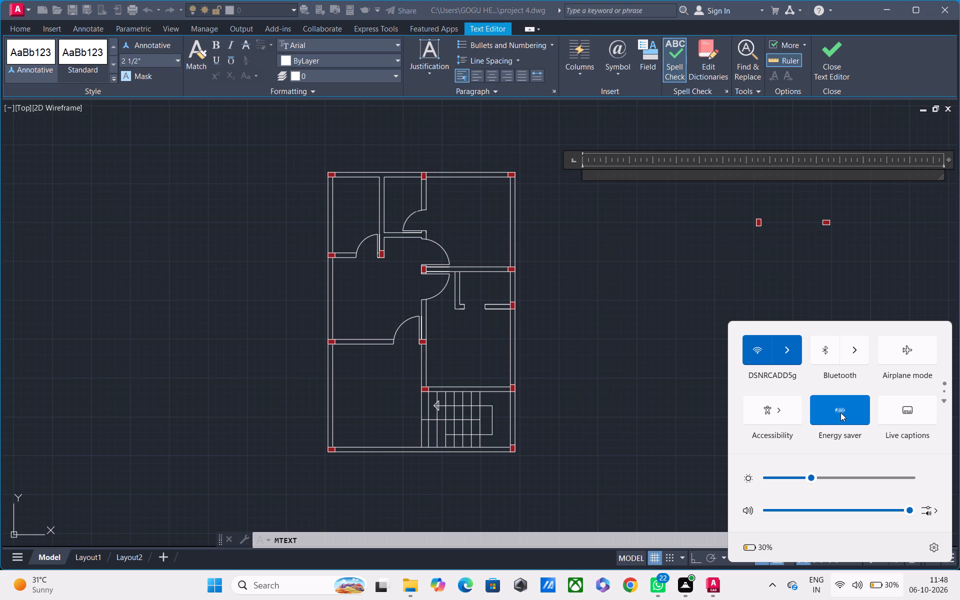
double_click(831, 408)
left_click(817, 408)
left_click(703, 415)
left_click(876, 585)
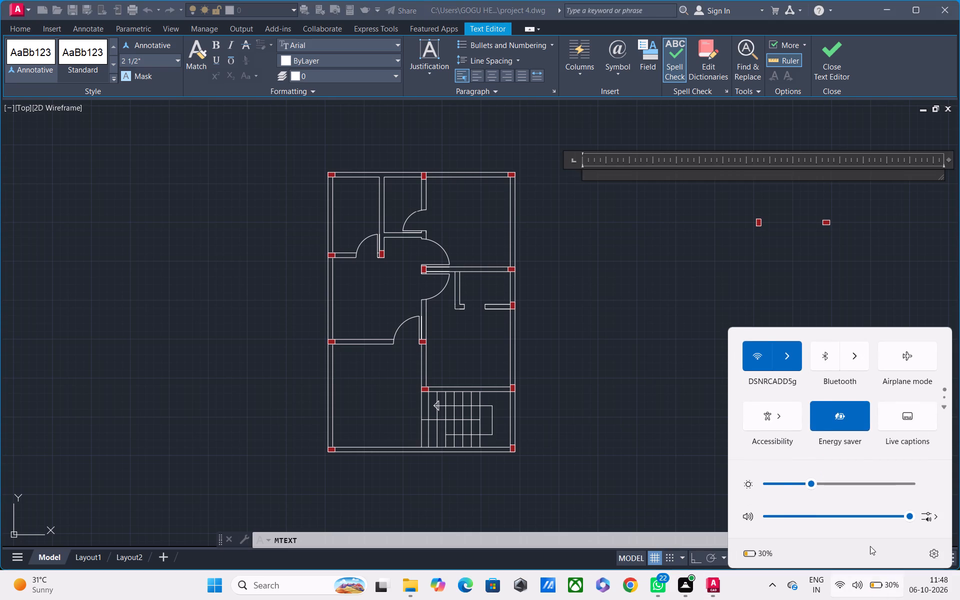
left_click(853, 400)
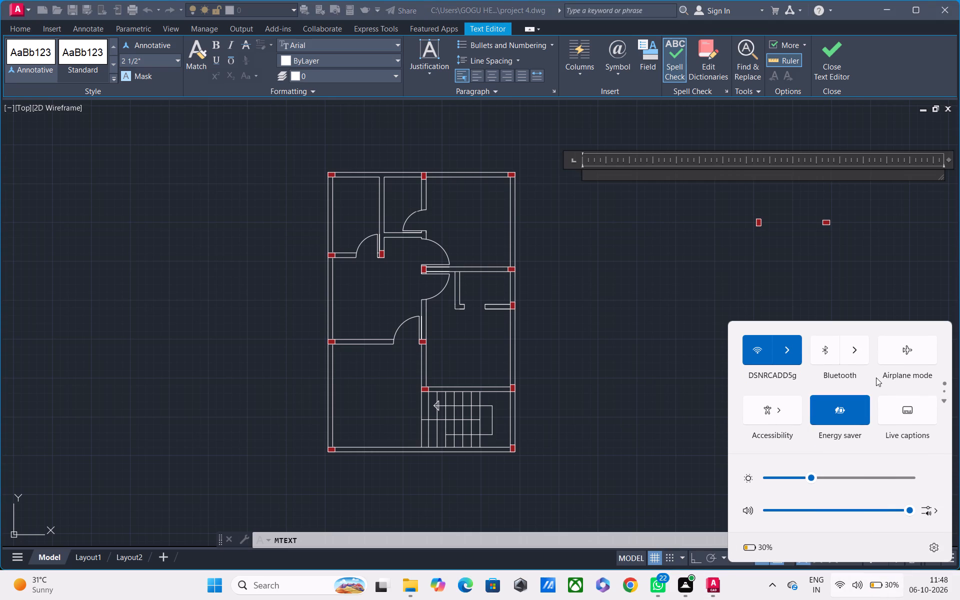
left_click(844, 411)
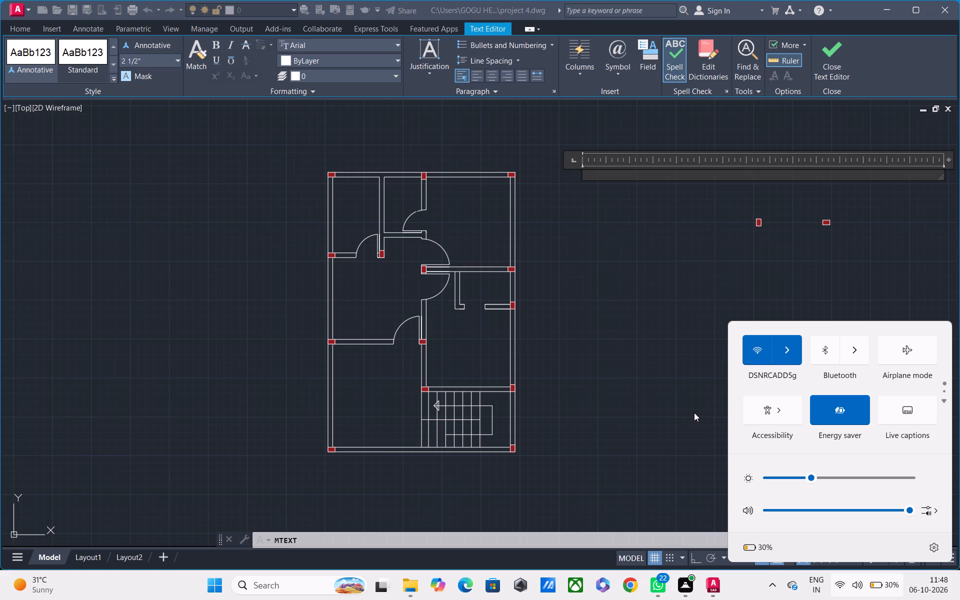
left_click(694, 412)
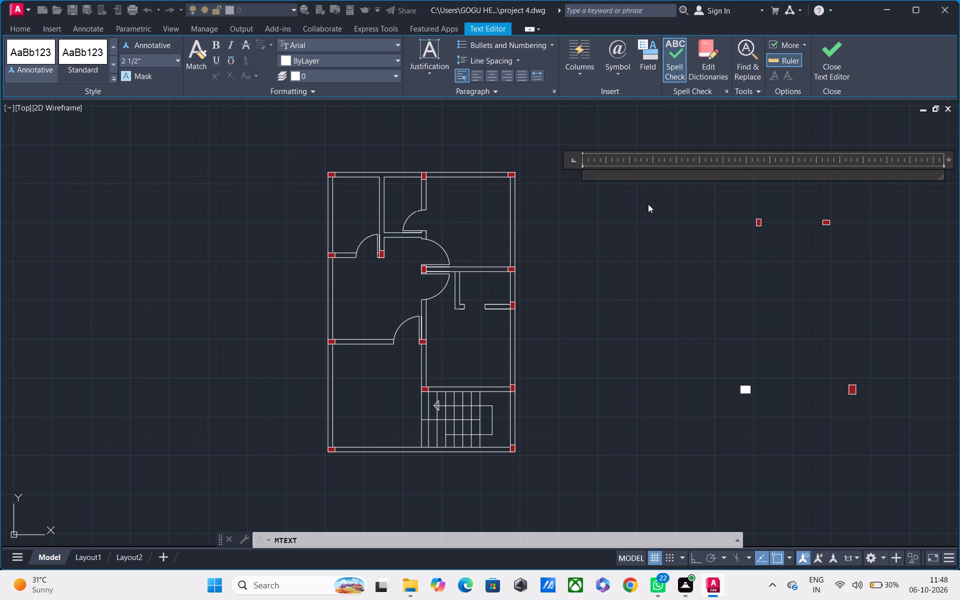
Enter BED ROOM in capitals in the open multiline text box and finish the text.
type("bed")
key("BackSpace")
key("BackSpace")
key("BackSpace")
type("BED R")
type("OOM")
left_click(605, 227)
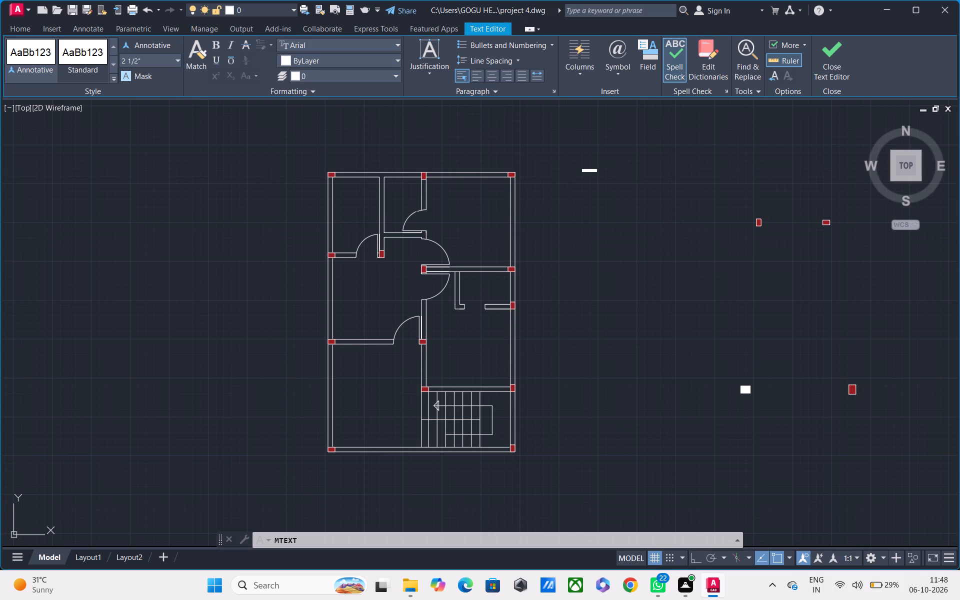
Scale the BED ROOM text freehand from its lower-left corner to a little over twice its size.
middle_click_drag(343, 176, 345, 309)
middle_click_drag(453, 237, 441, 181)
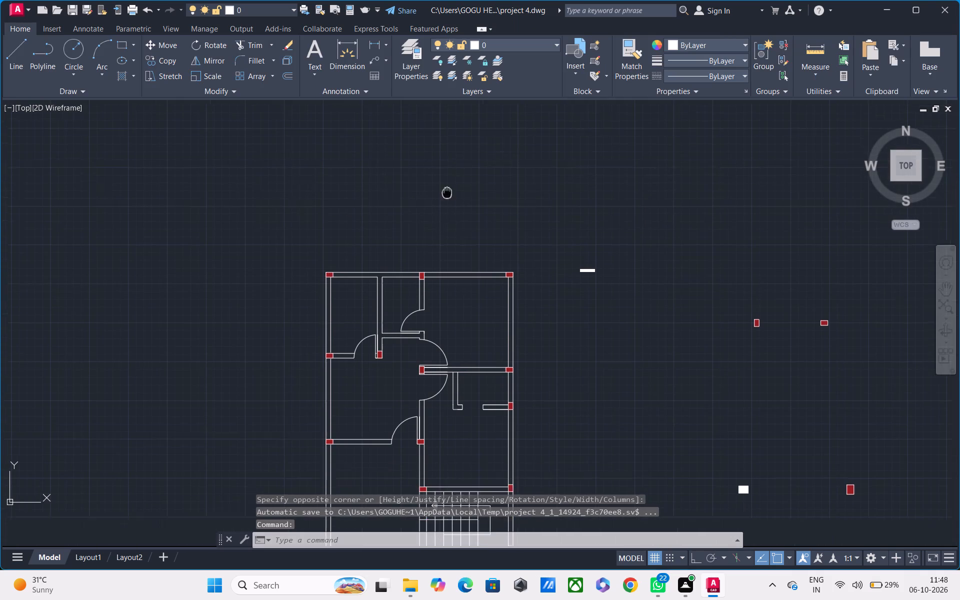
middle_click_drag(441, 181, 440, 179)
scroll(632, 265, "up", 3)
middle_click_drag(533, 245, 619, 262)
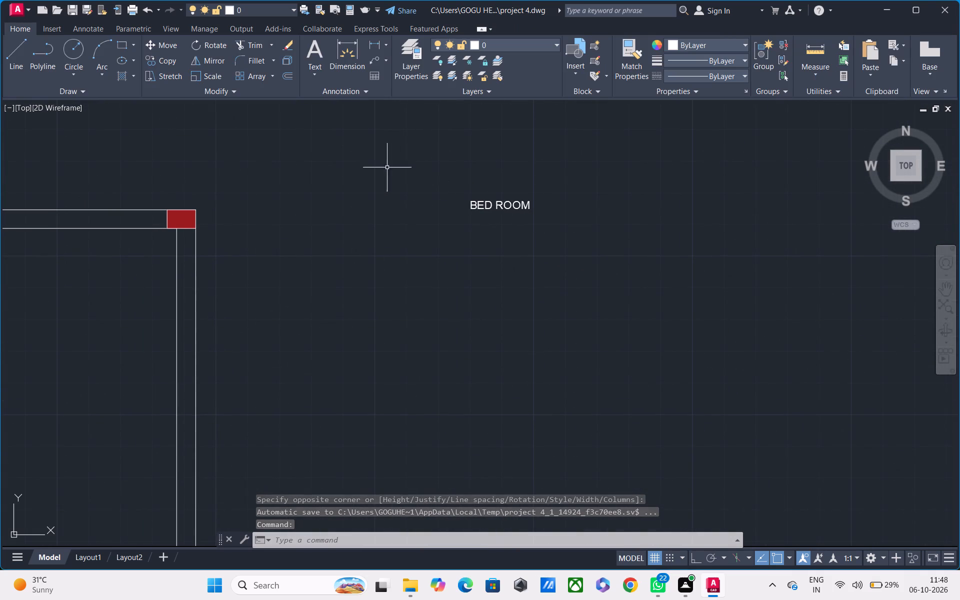
left_click_drag(424, 166, 433, 167)
left_click(585, 233)
key("s")
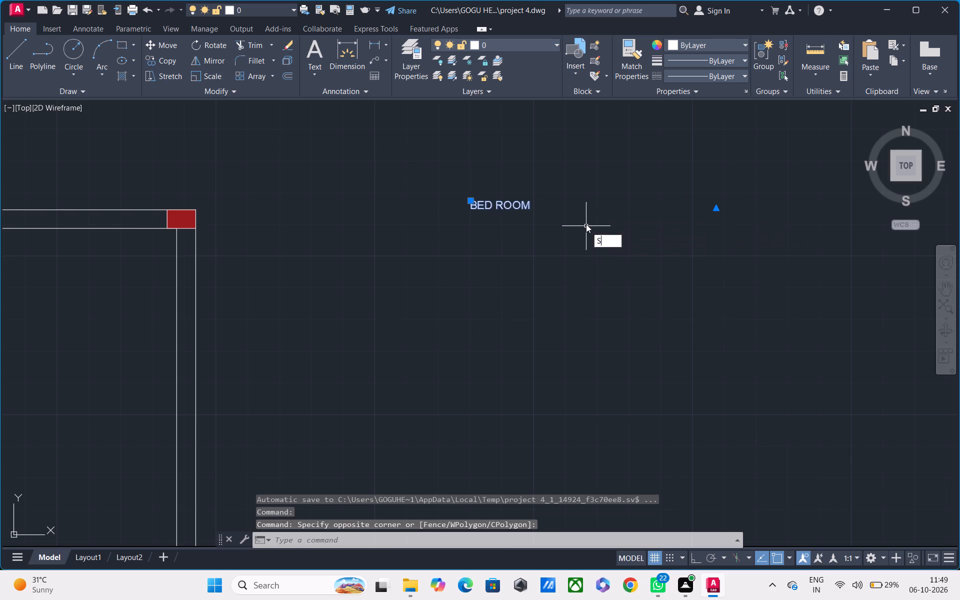
key("c")
key("space")
scroll(459, 206, "up", 3)
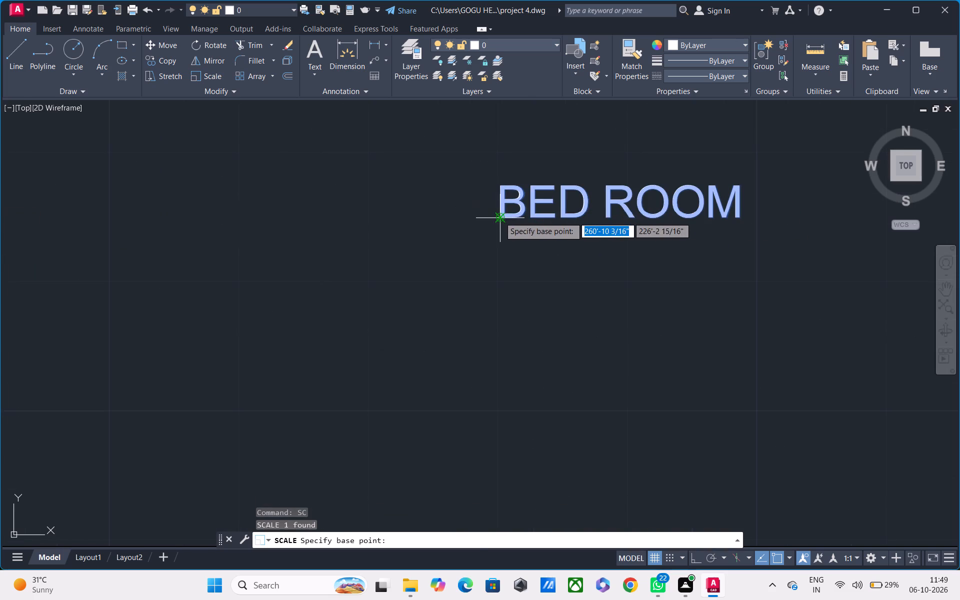
left_click(499, 217)
middle_click_drag(656, 275, 568, 420)
scroll(554, 394, "down", 4)
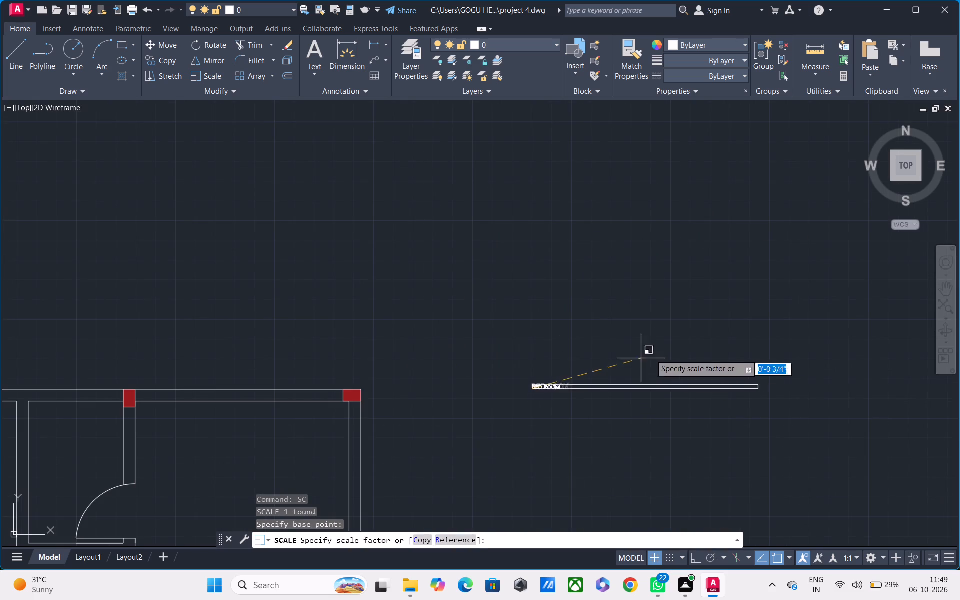
middle_click_drag(606, 343, 613, 276)
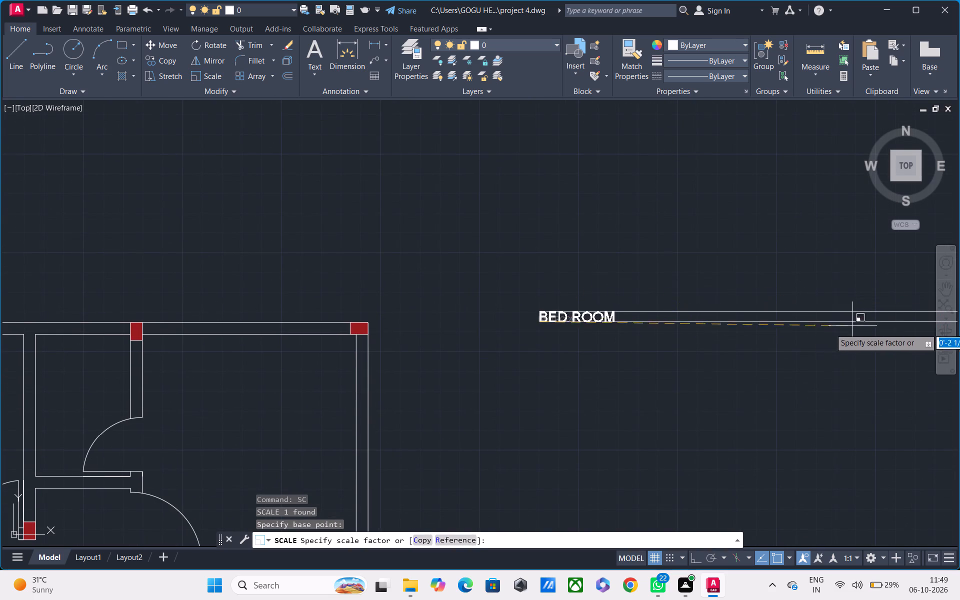
left_click(884, 382)
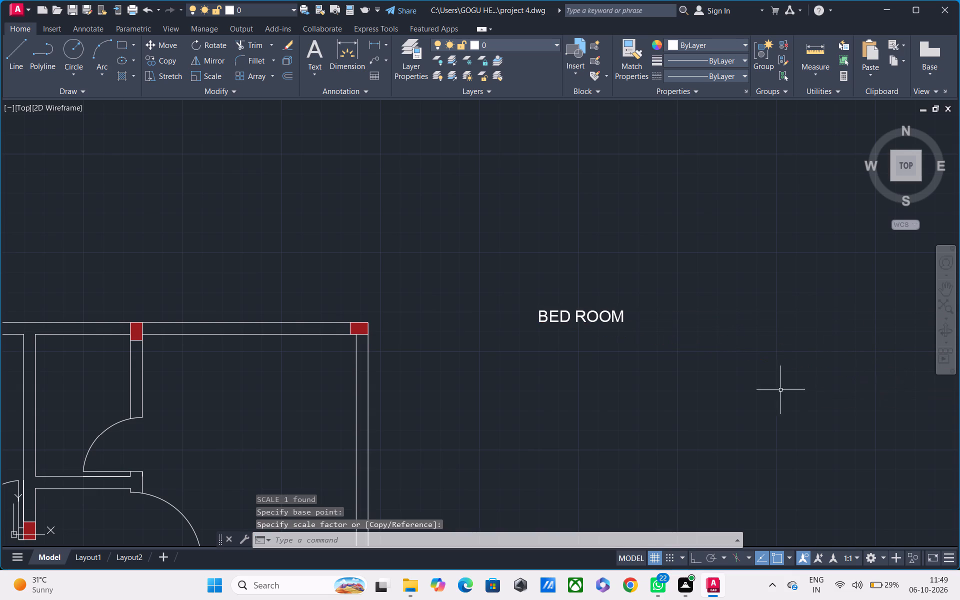
Copy the BED ROOM text into the east room north of the staircase, the northeast room and the two small northern rooms.
middle_click_drag(622, 367, 629, 219)
scroll(631, 212, "down", 2)
left_click(590, 170)
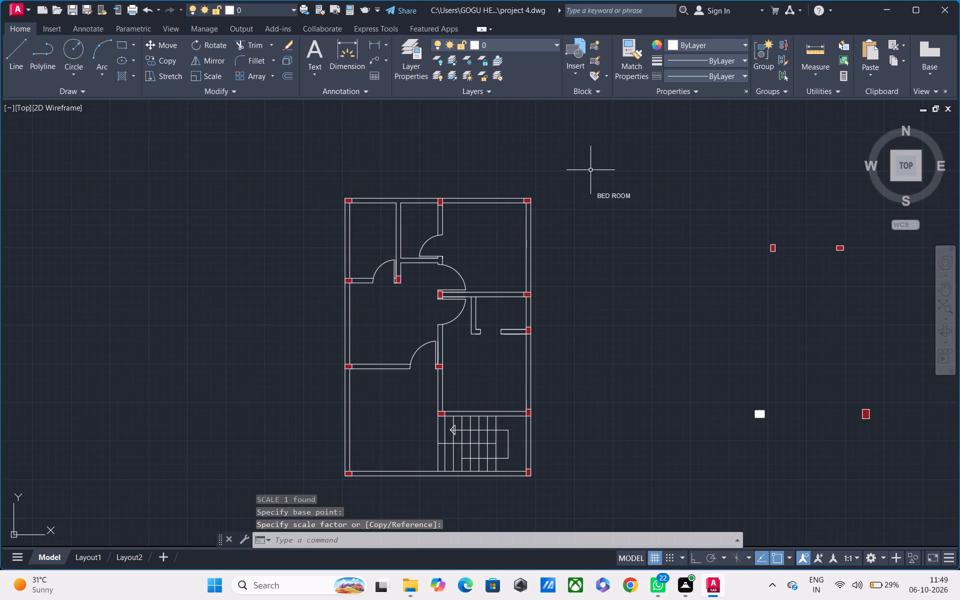
left_click(657, 247)
type("CO")
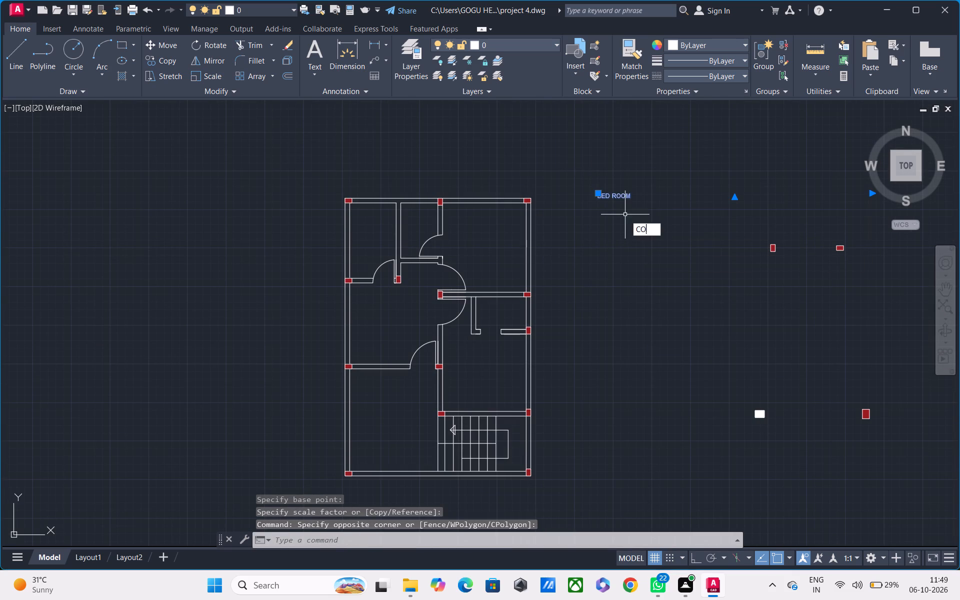
key("space")
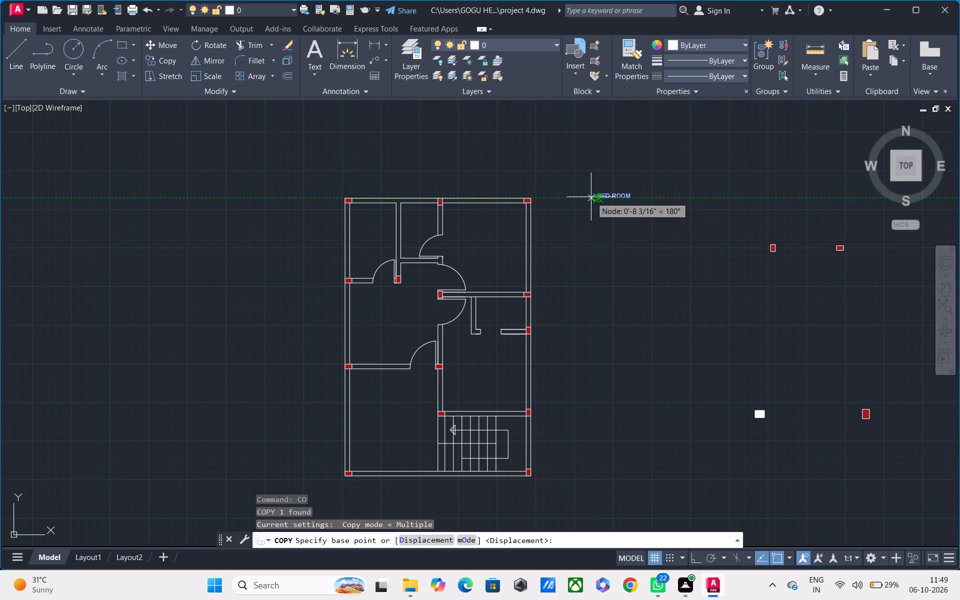
left_click(599, 195)
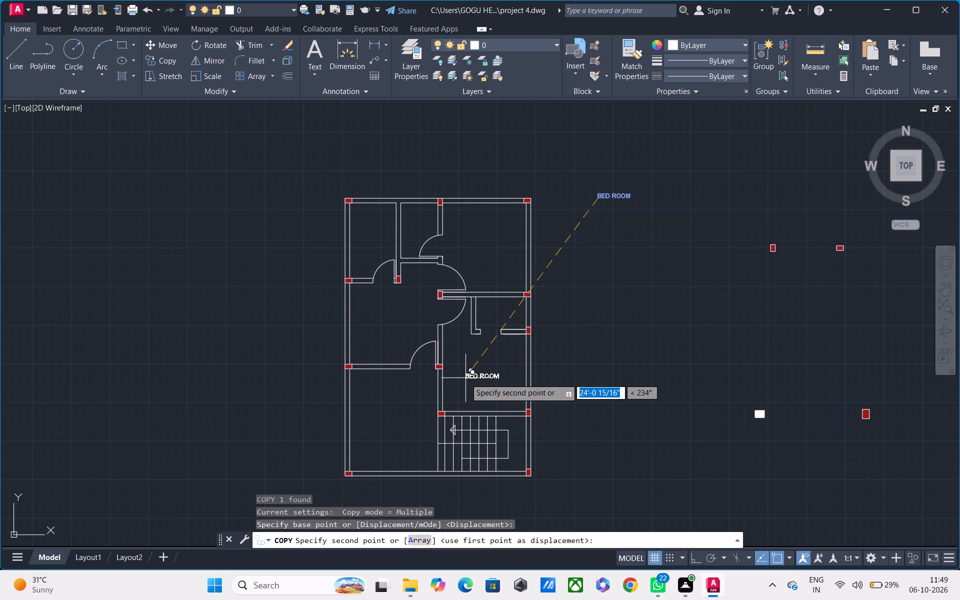
left_click(476, 378)
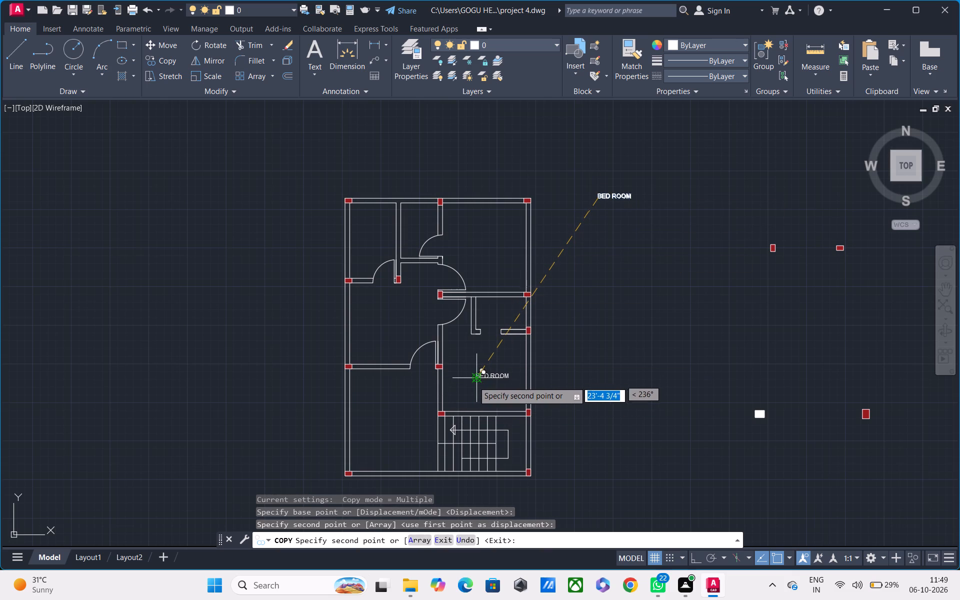
scroll(486, 267, "up", 1)
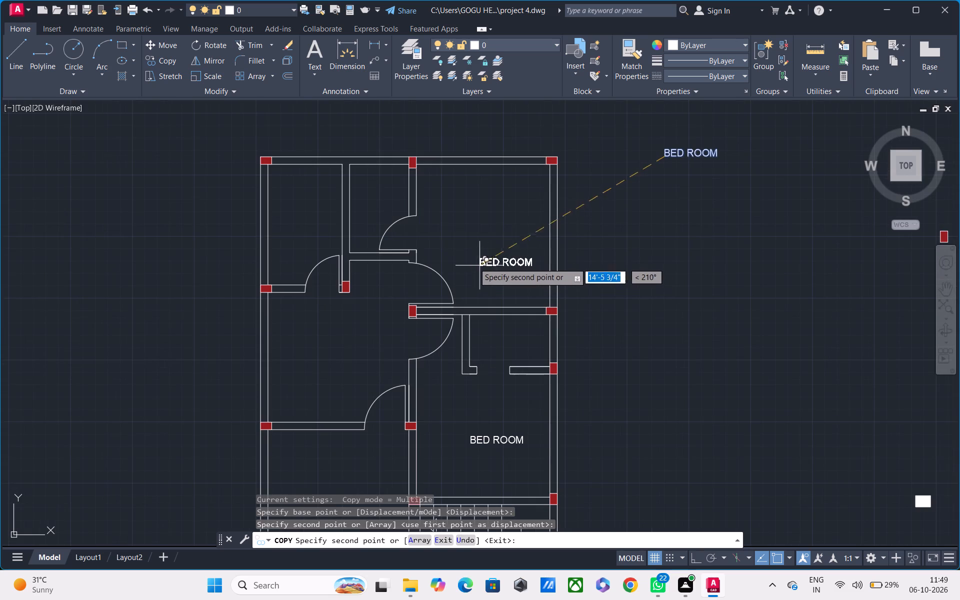
left_click(466, 227)
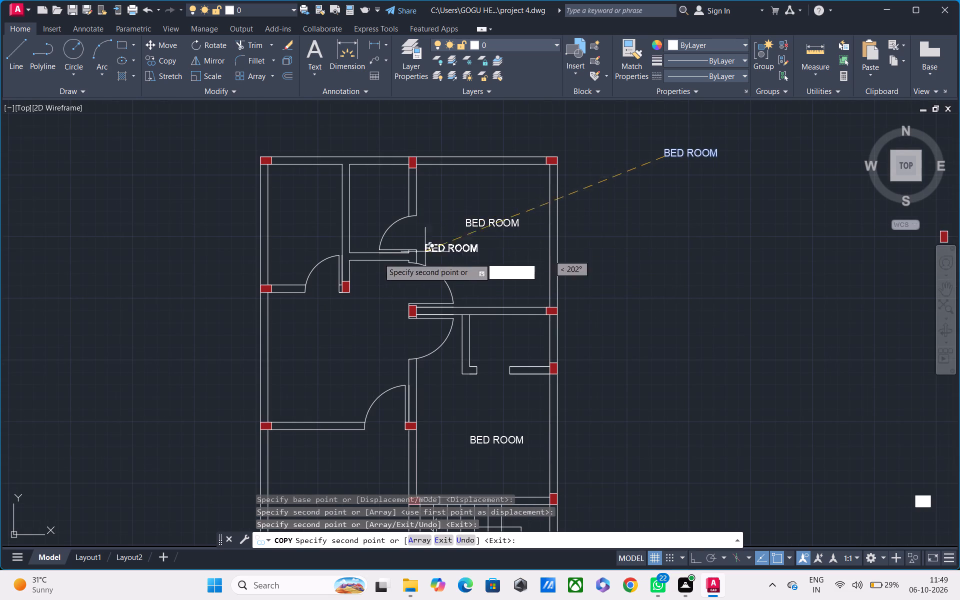
left_click(353, 196)
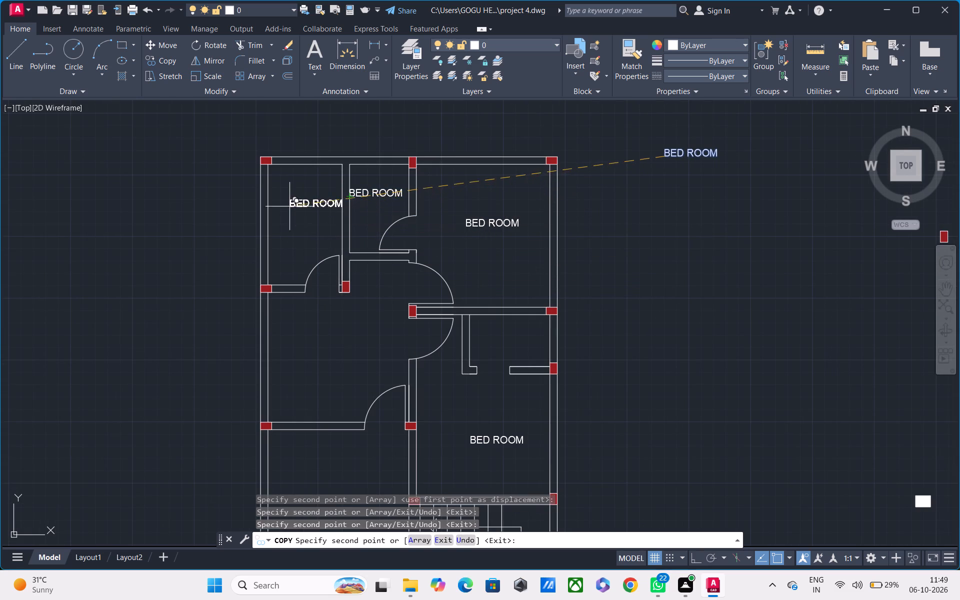
left_click(285, 196)
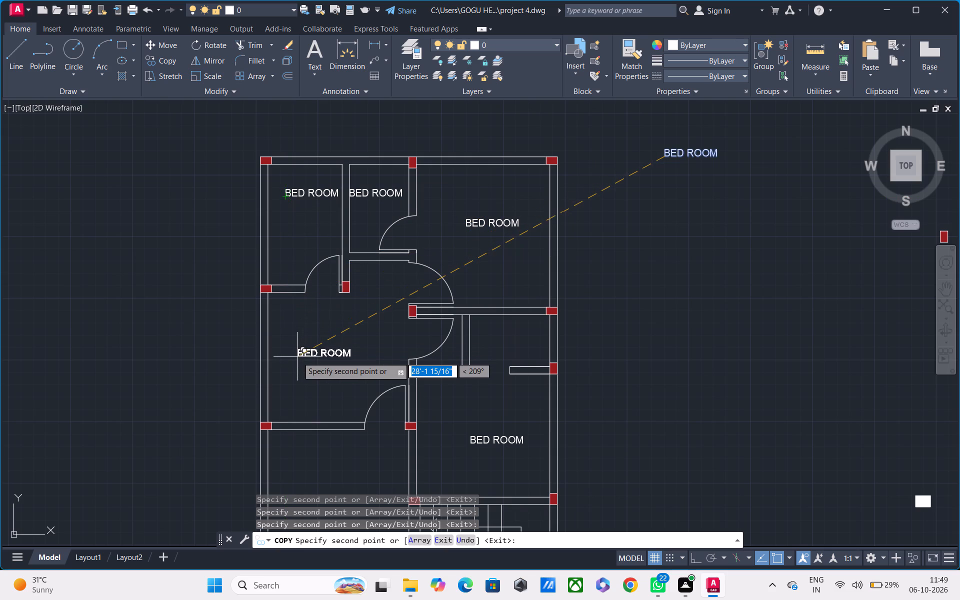
Place further BED ROOM copies in the middle-west room and the southwest room, and finish copying.
left_click(321, 359)
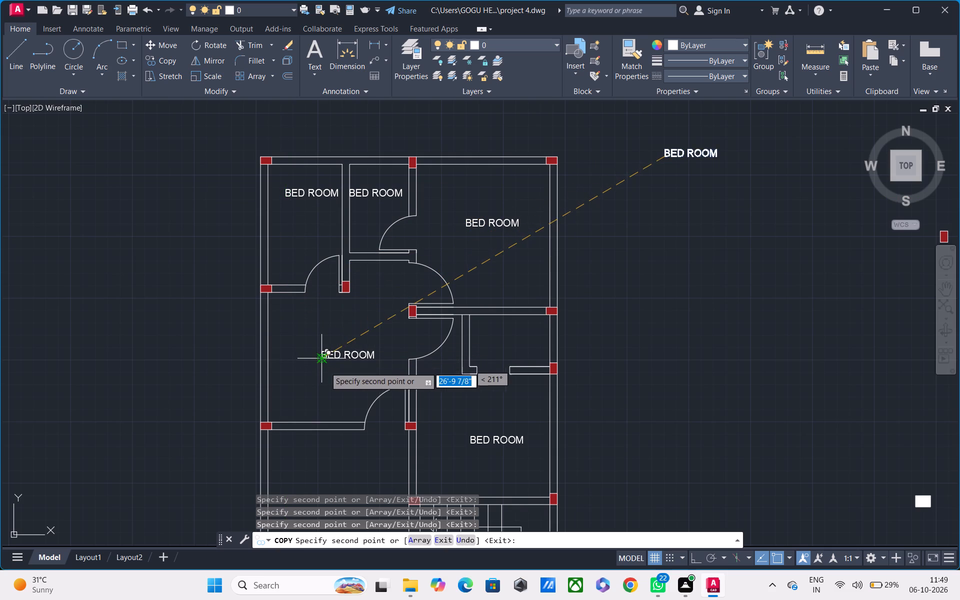
middle_click_drag(345, 459, 365, 364)
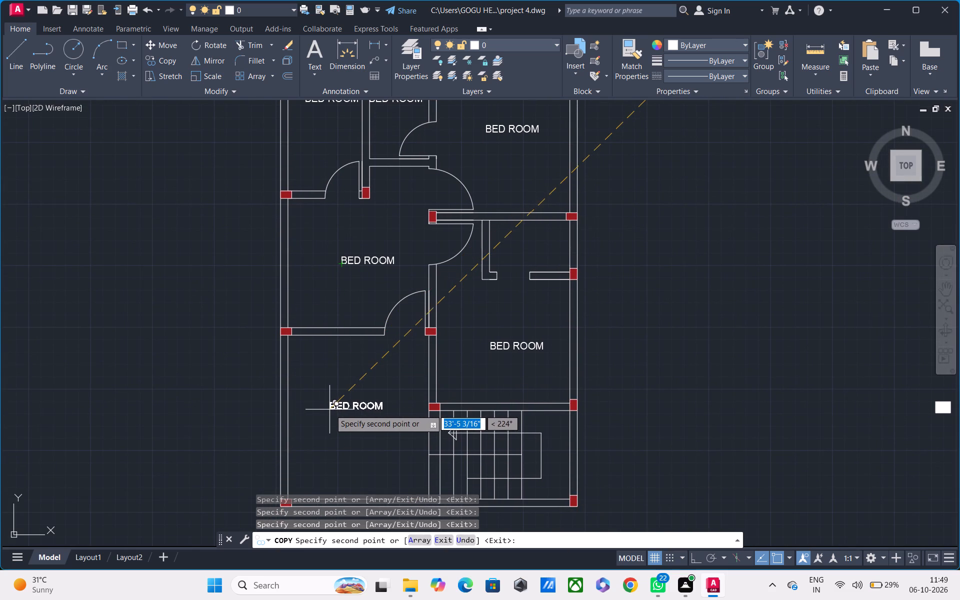
left_click(323, 418)
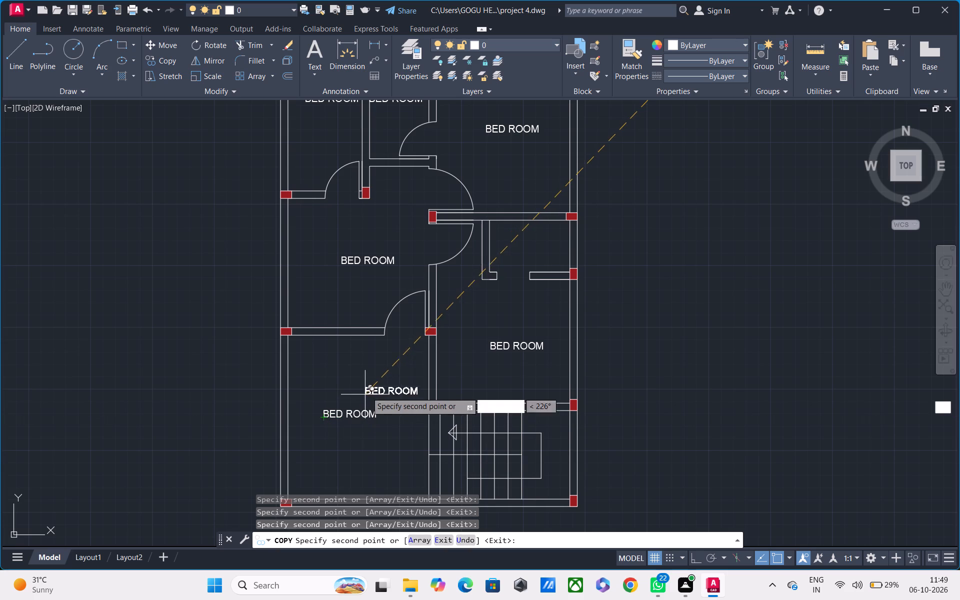
middle_click_drag(382, 372, 457, 359)
scroll(428, 372, "down", 1)
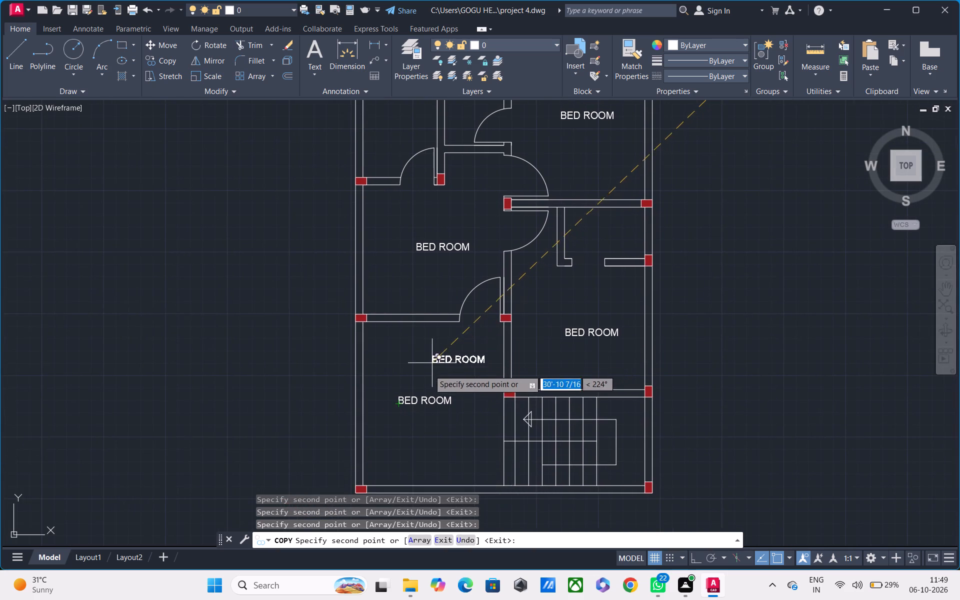
middle_click_drag(402, 396, 403, 363)
scroll(407, 405, "up", 1)
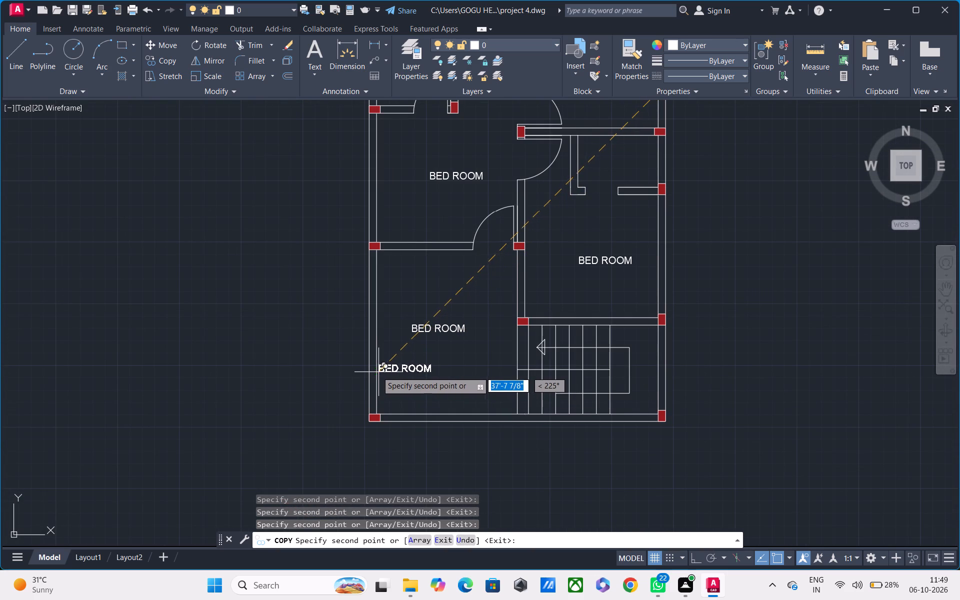
key("Escape")
Stretch the lower end of the staircase's west edge line to the outer line of the south wall.
scroll(503, 411, "up", 1)
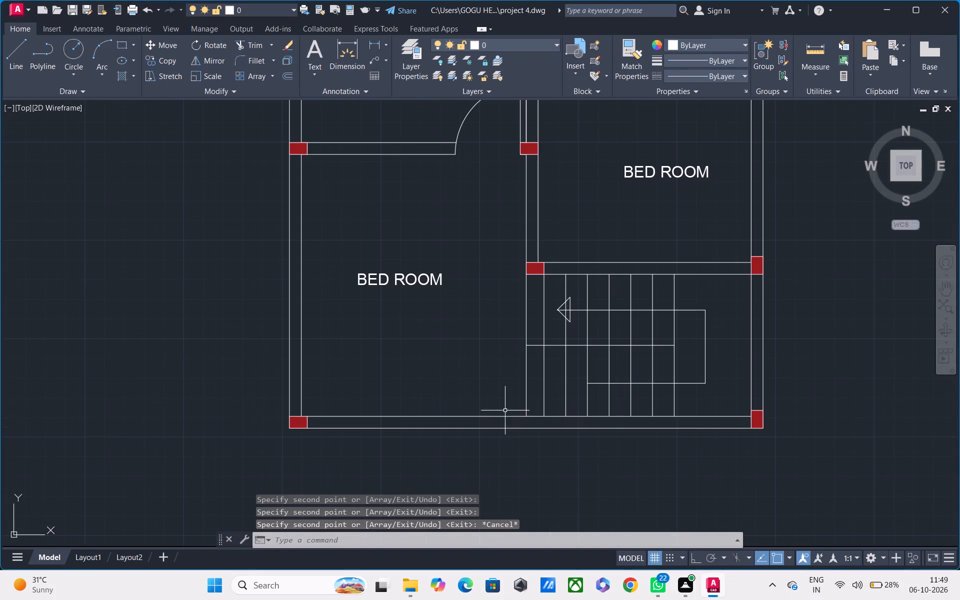
left_click(526, 400)
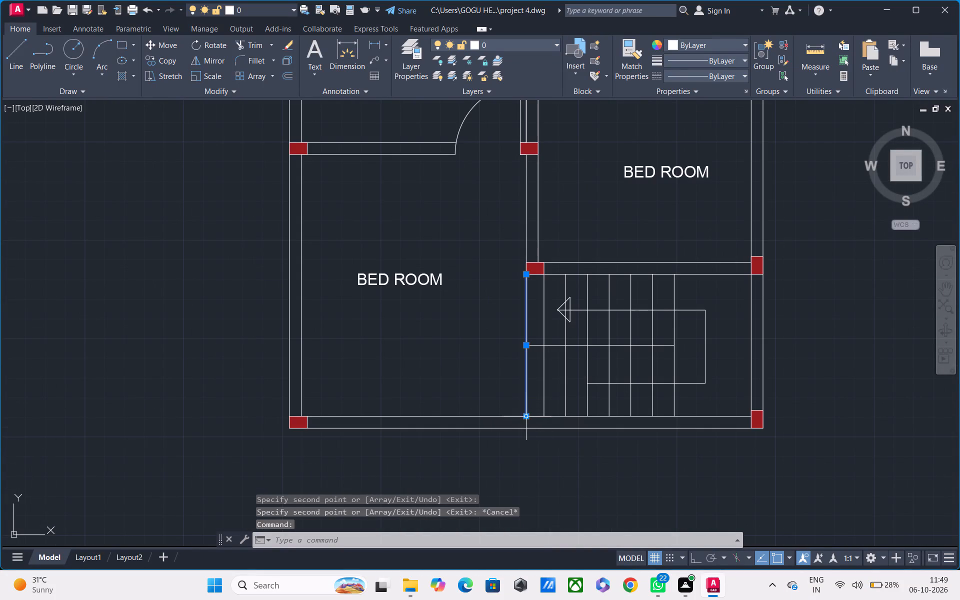
left_click(523, 417)
left_click(523, 429)
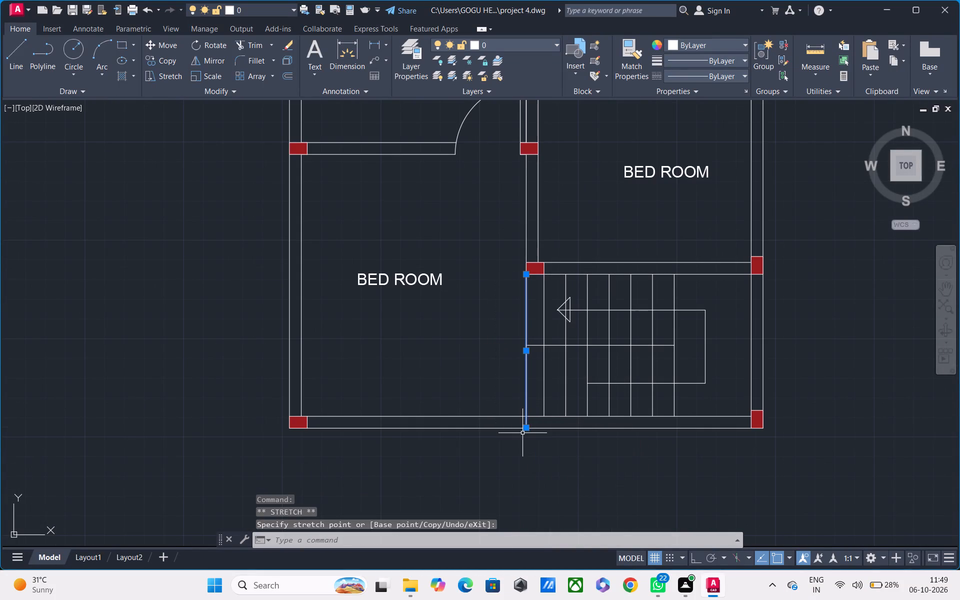
key("Escape")
Erase the full-length outer line of the south wall.
left_click(503, 429)
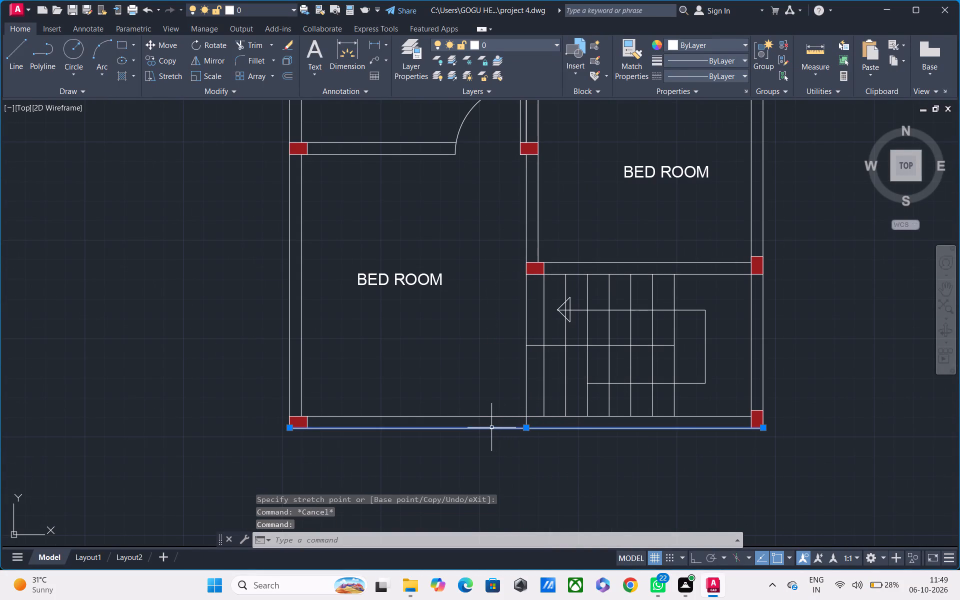
key("Escape")
scroll(506, 435, "up", 2)
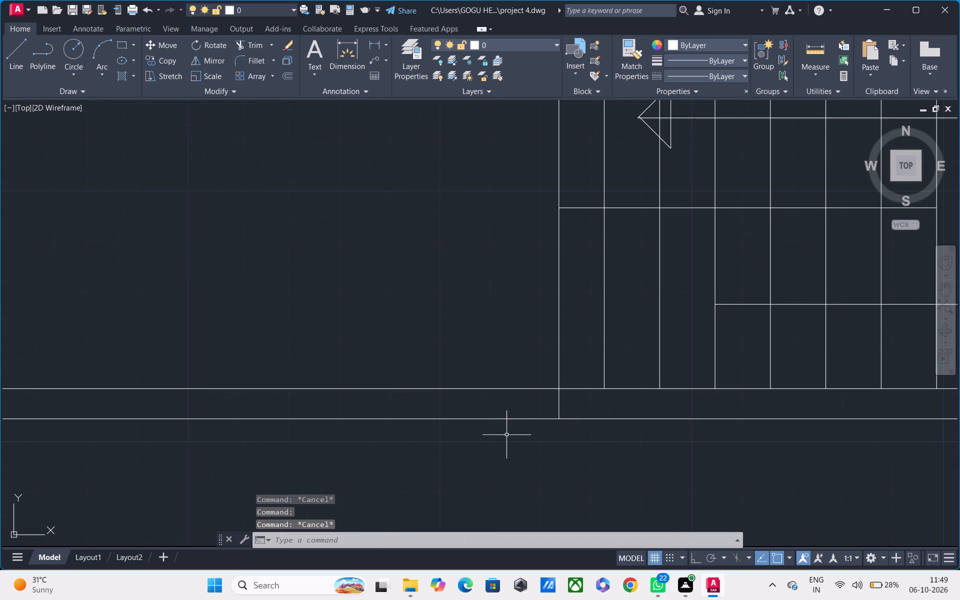
scroll(509, 435, "up", 1)
left_click(504, 410)
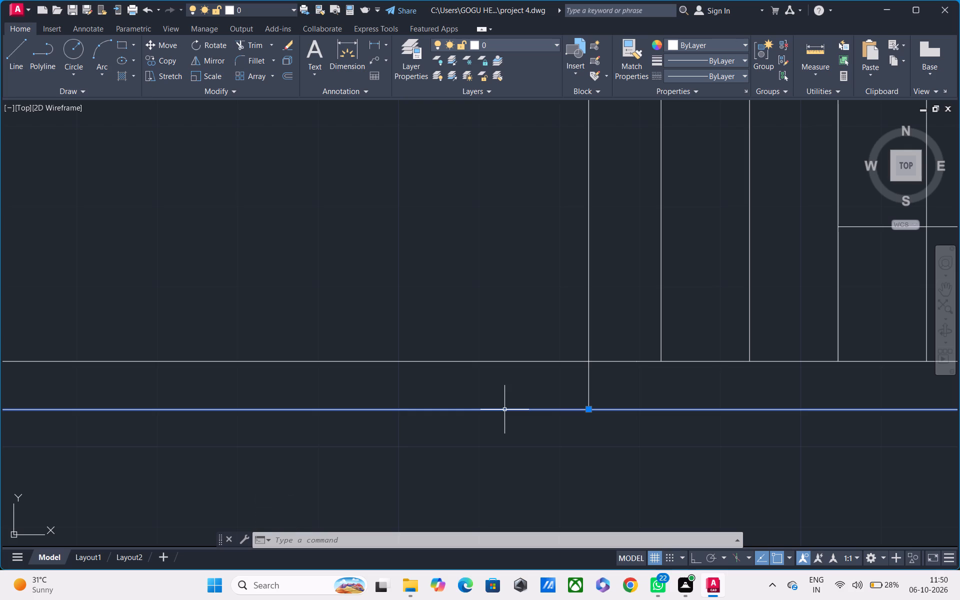
key("Delete")
scroll(607, 378, "down", 2)
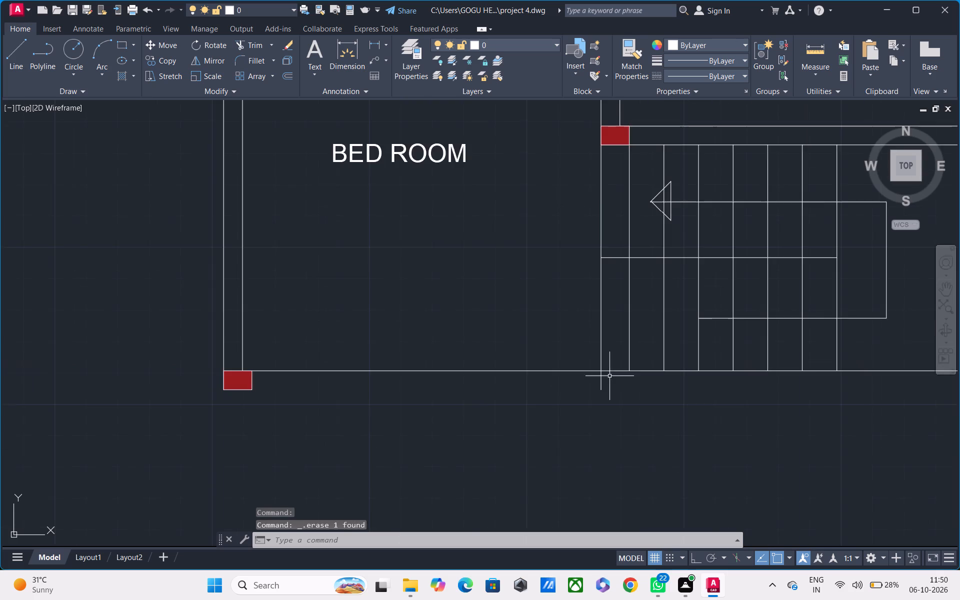
Draw a line from the lower end of the staircase's west edge to the southeast column's outer corner.
middle_click_drag(598, 392, 371, 392)
type("L")
key("space")
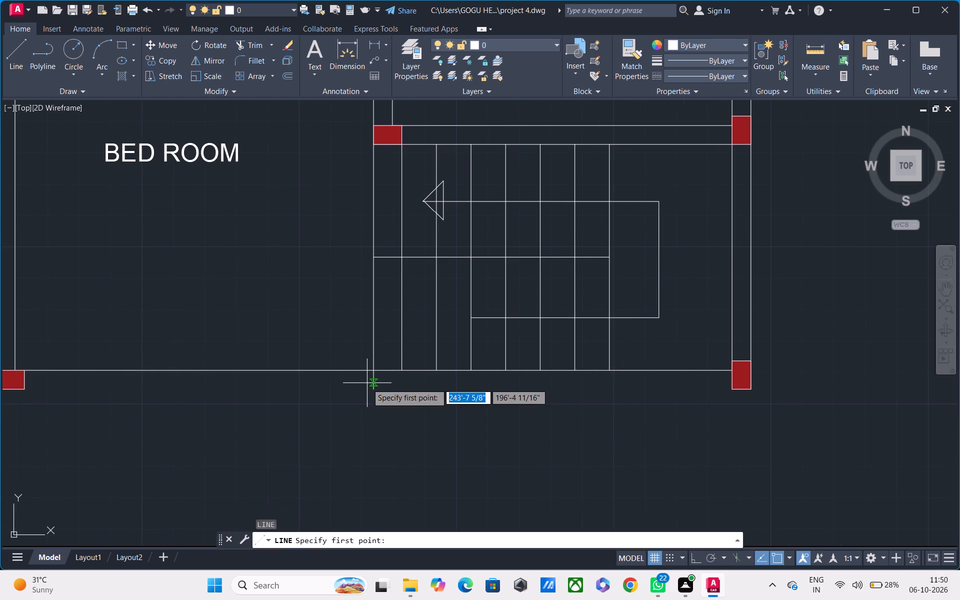
left_click(374, 394)
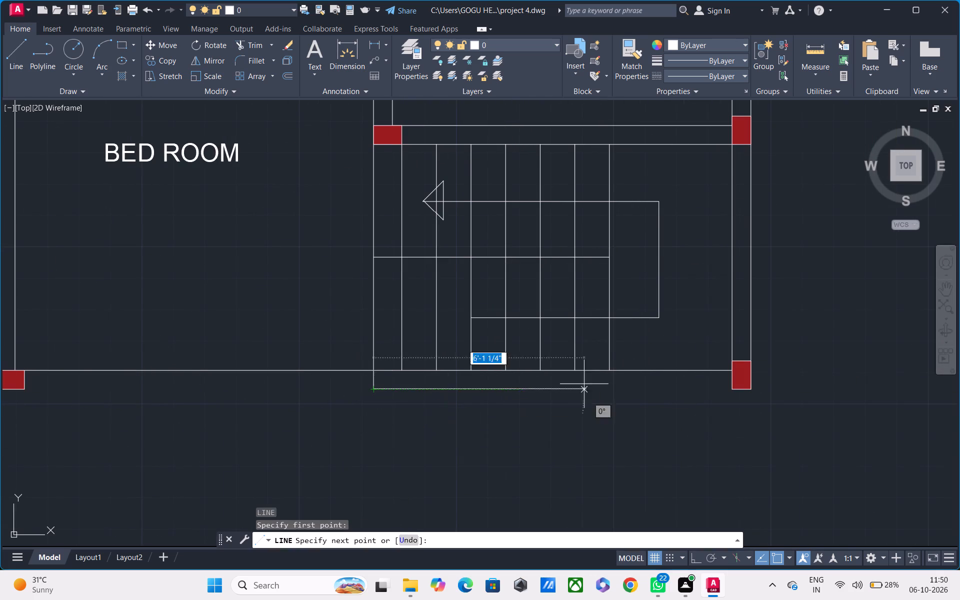
left_click(751, 387)
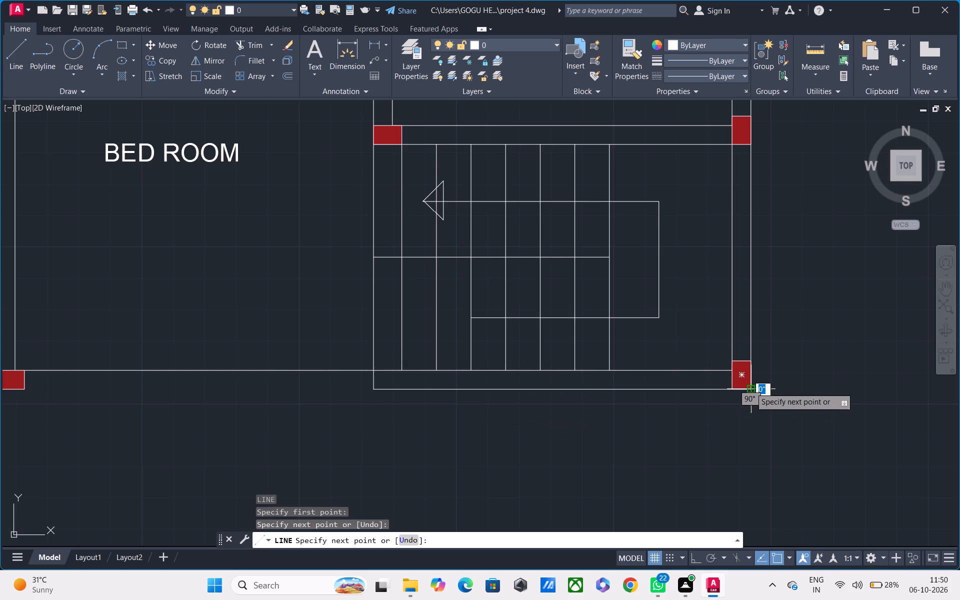
key("Escape")
Load the ACAD_ISO03W100 dashed linetype into the drawing.
middle_click_drag(491, 463, 602, 445)
scroll(602, 445, "down", 1)
left_click(720, 75)
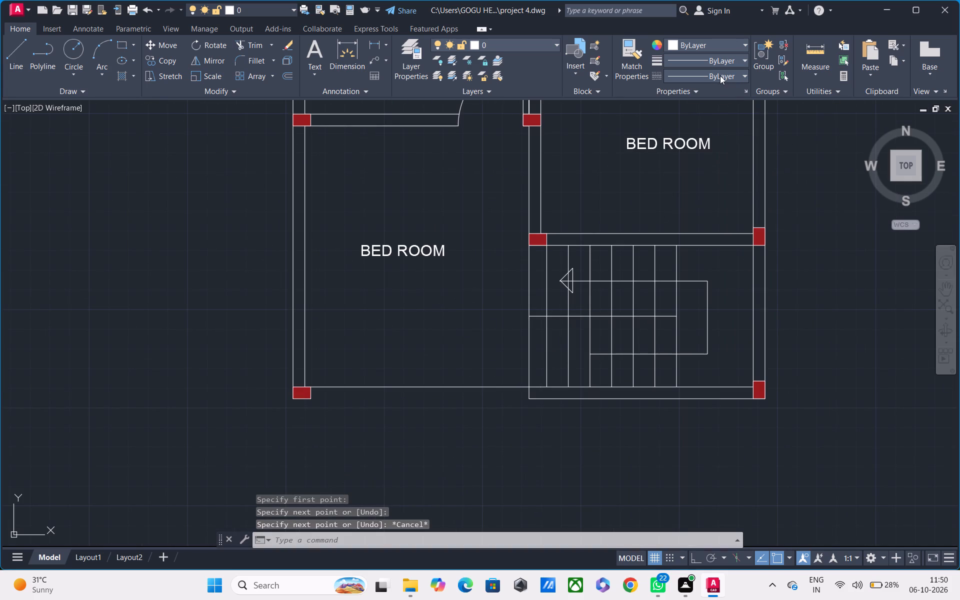
left_click(710, 131)
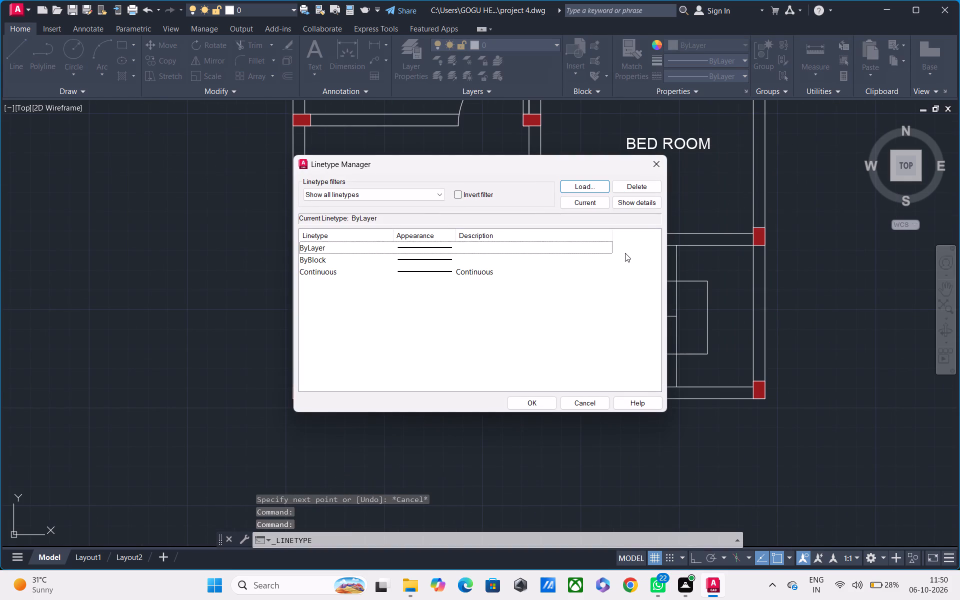
left_click(585, 184)
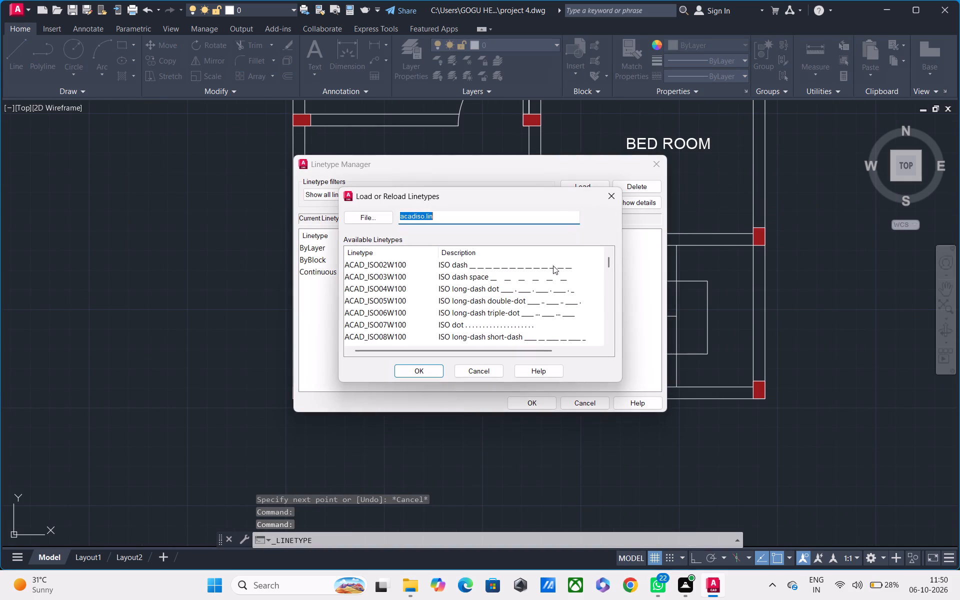
left_click(525, 280)
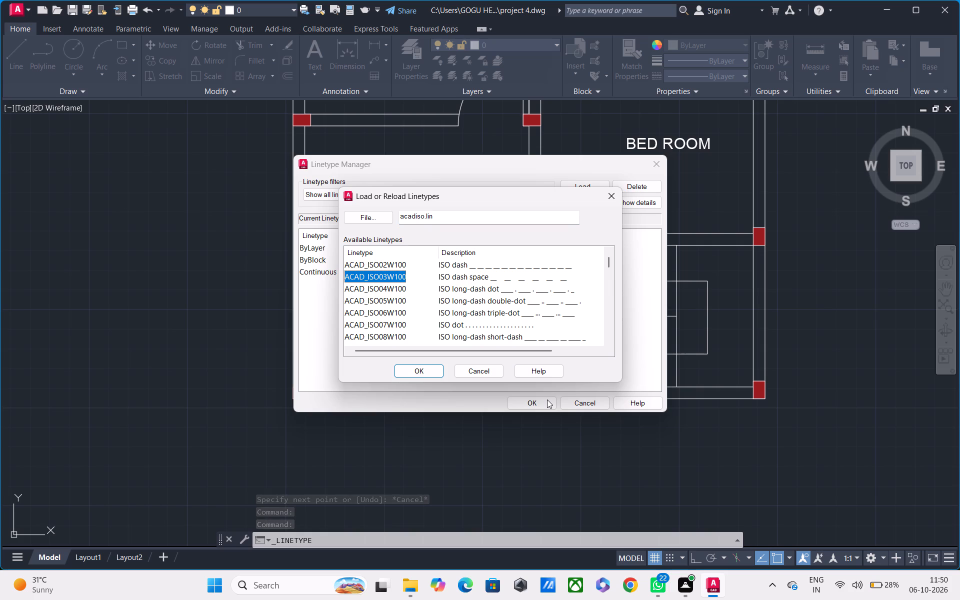
left_click(416, 368)
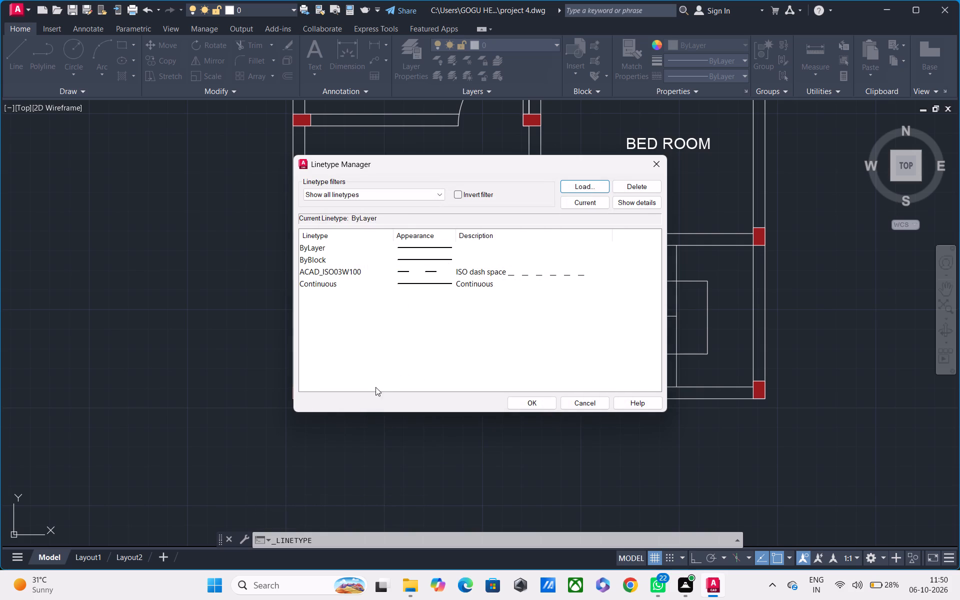
left_click(532, 400)
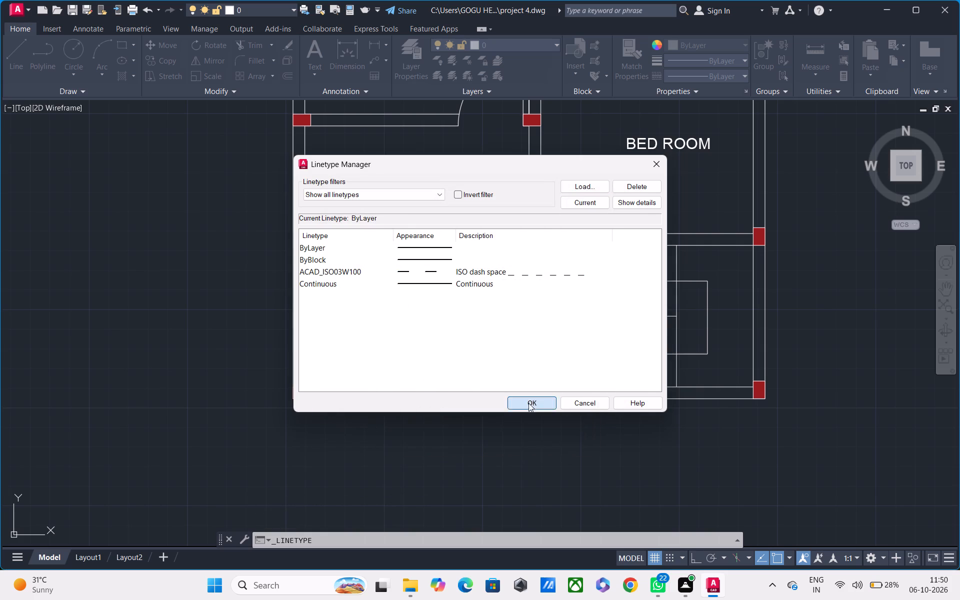
Make ACAD_ISO03W100 the current linetype and draw a line from the southwest column's lower east corner to the staircase's lower west end.
middle_click_drag(456, 420, 584, 415)
scroll(471, 422, "up", 2)
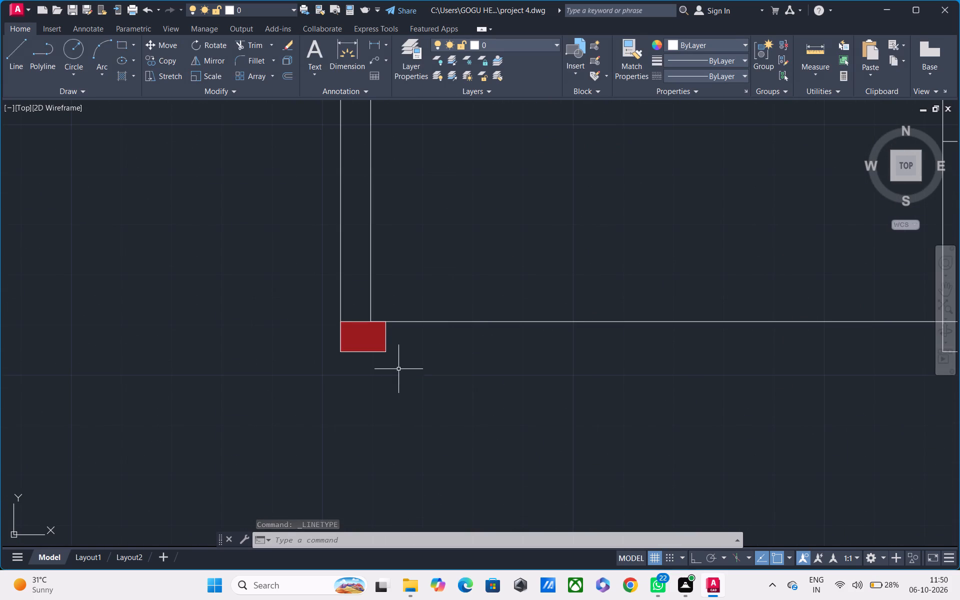
middle_click_drag(404, 376, 418, 410)
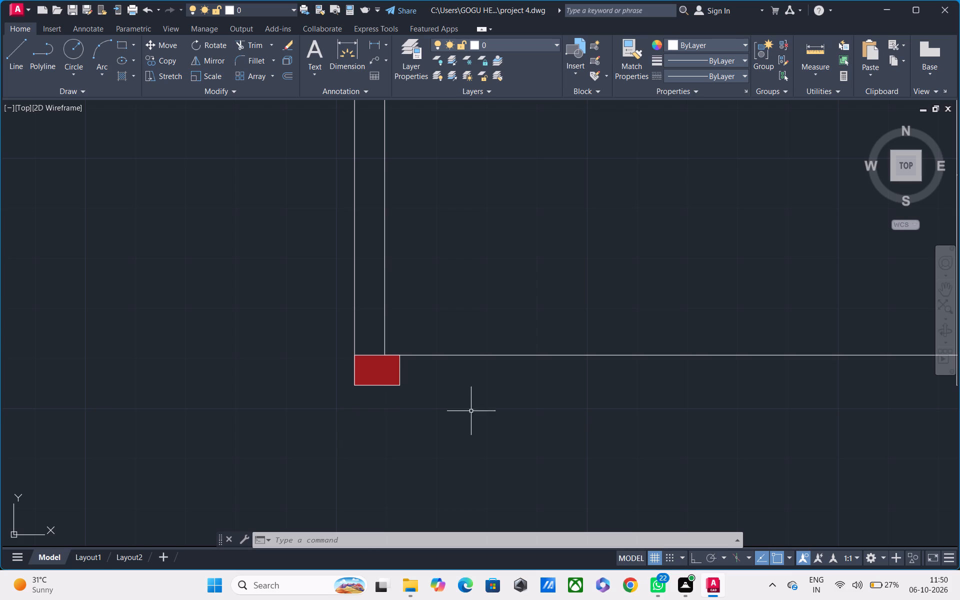
left_click(718, 75)
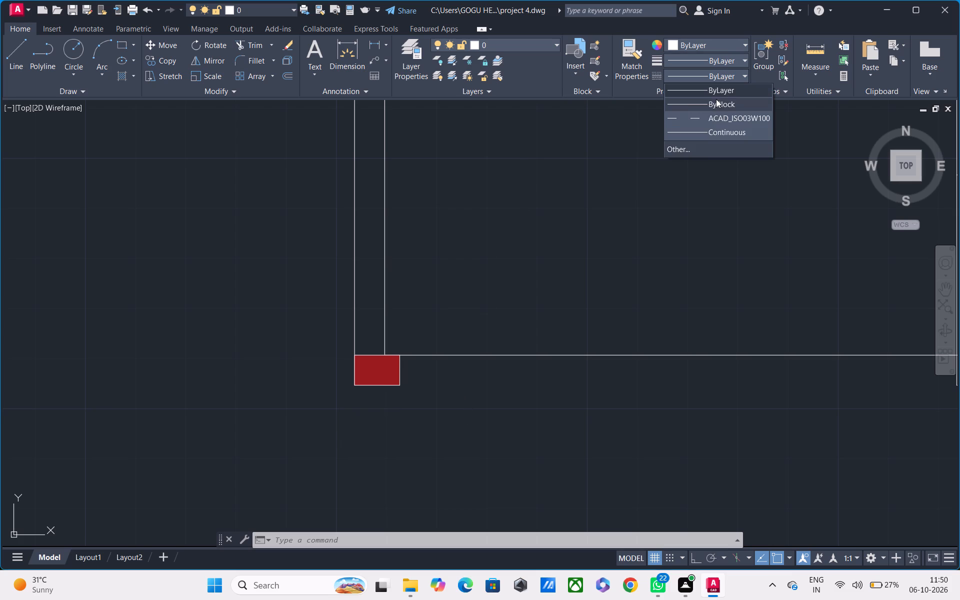
left_click(716, 122)
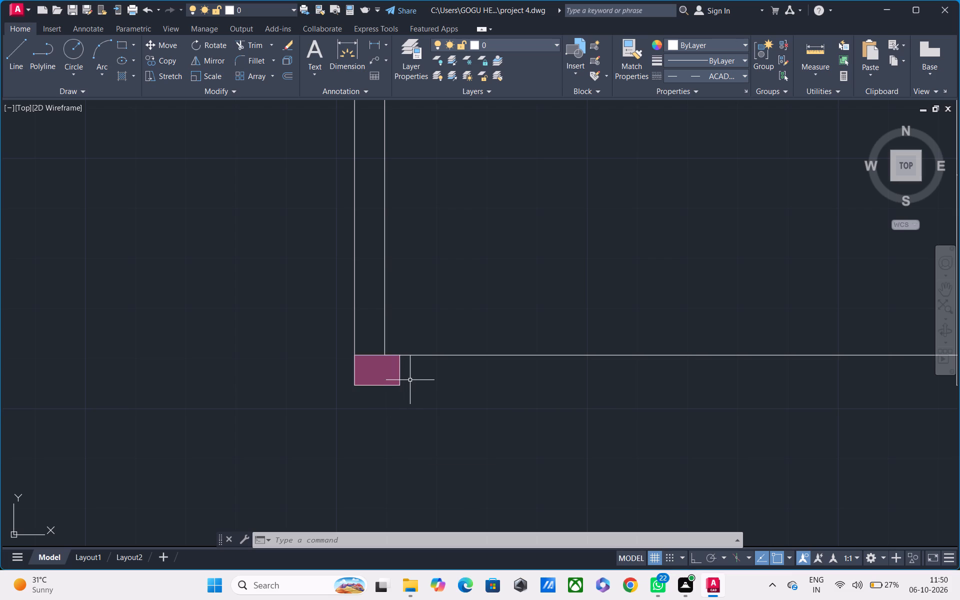
type("L")
key("space")
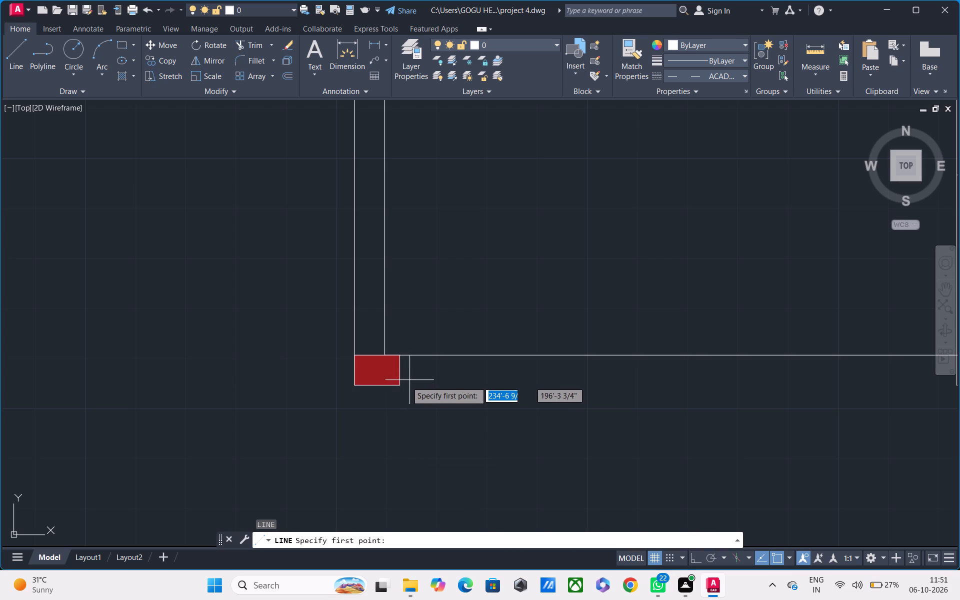
left_click(401, 384)
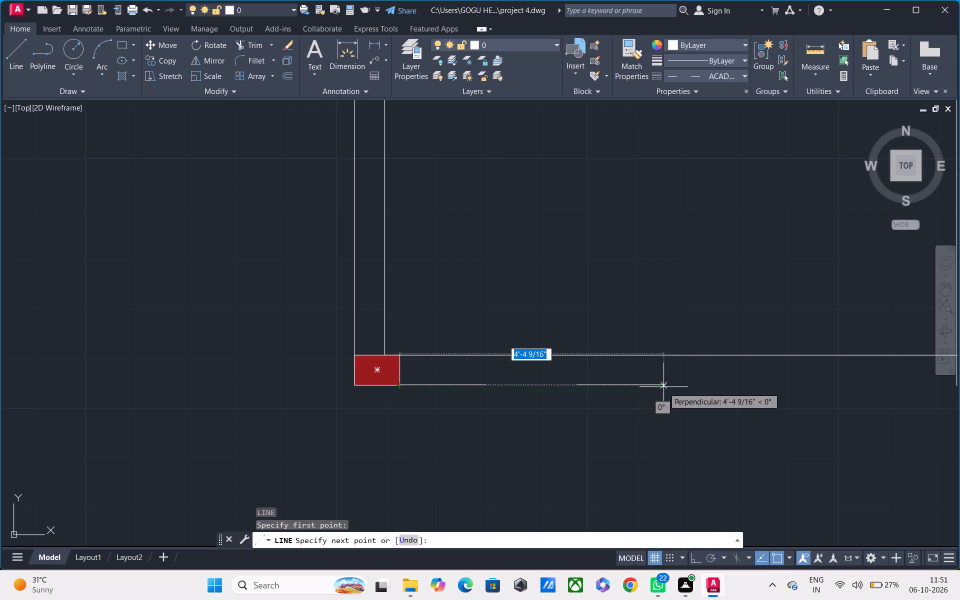
middle_click_drag(663, 387, 297, 430)
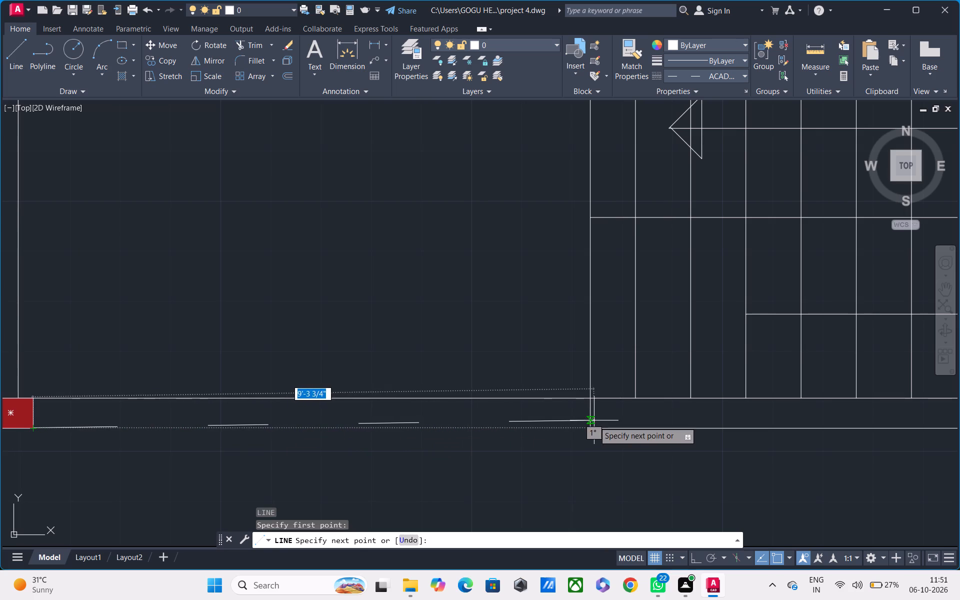
left_click(593, 427)
scroll(541, 477, "down", 2)
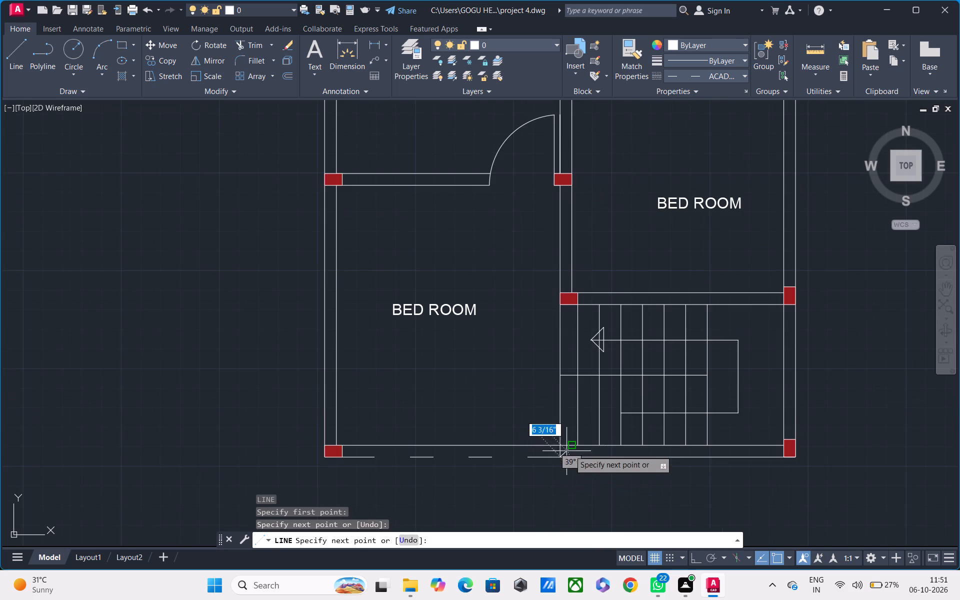
key("Escape")
Load the ACAD_ISO02W100 dashed linetype into the drawing.
scroll(516, 411, "down", 2)
middle_click_drag(485, 410, 488, 406)
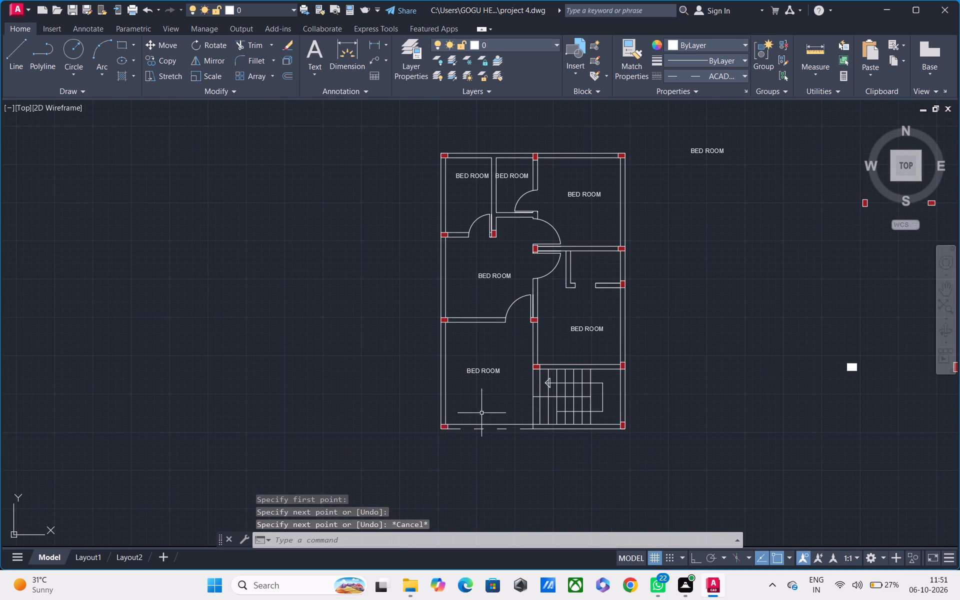
middle_click_drag(488, 406, 500, 388)
left_click(496, 408)
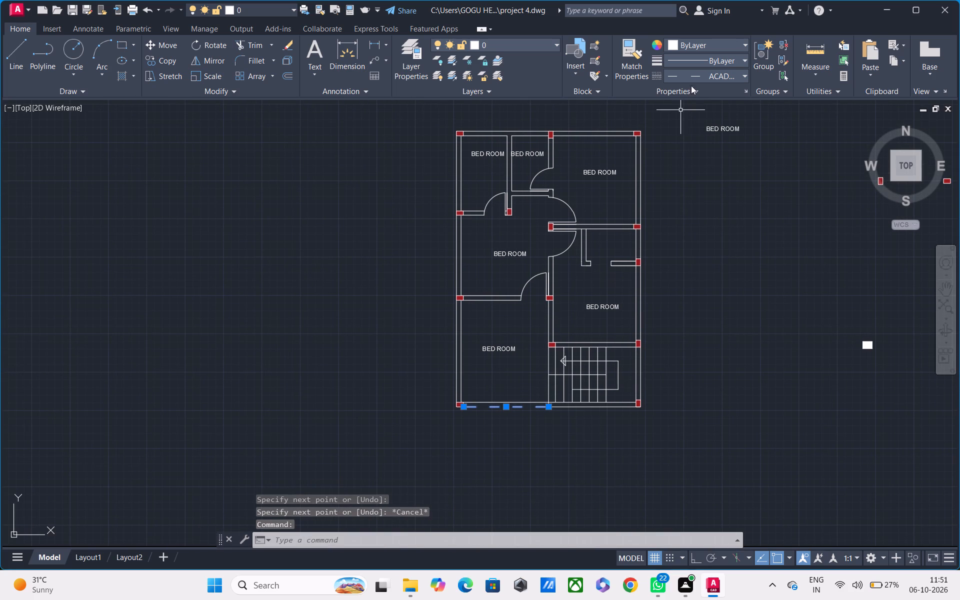
left_click(703, 75)
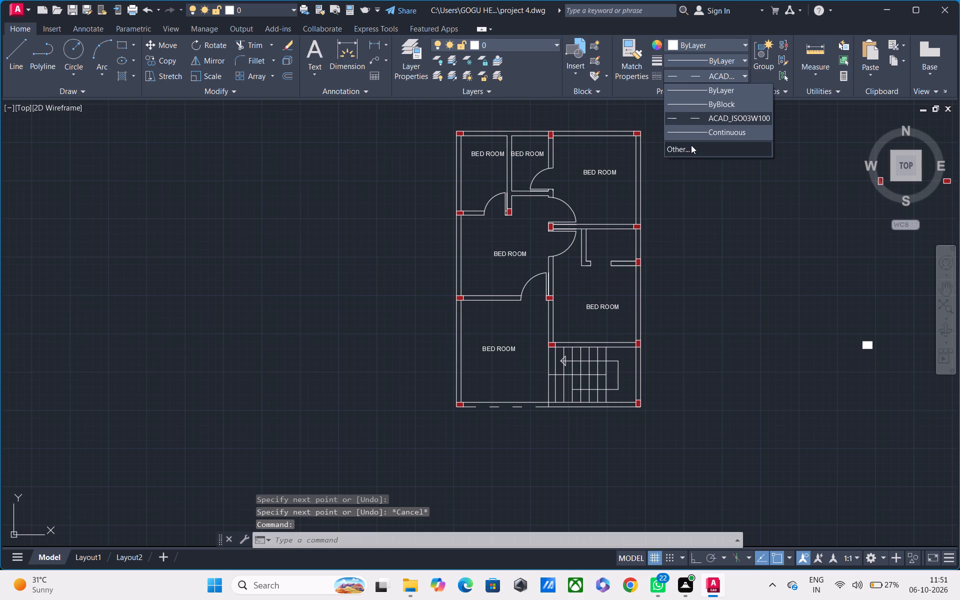
left_click(691, 145)
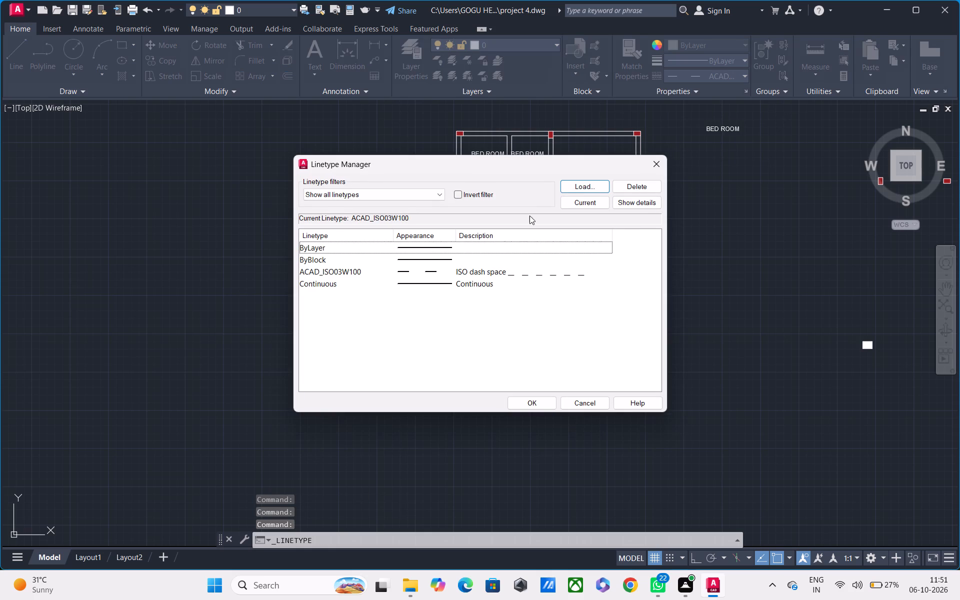
left_click(574, 186)
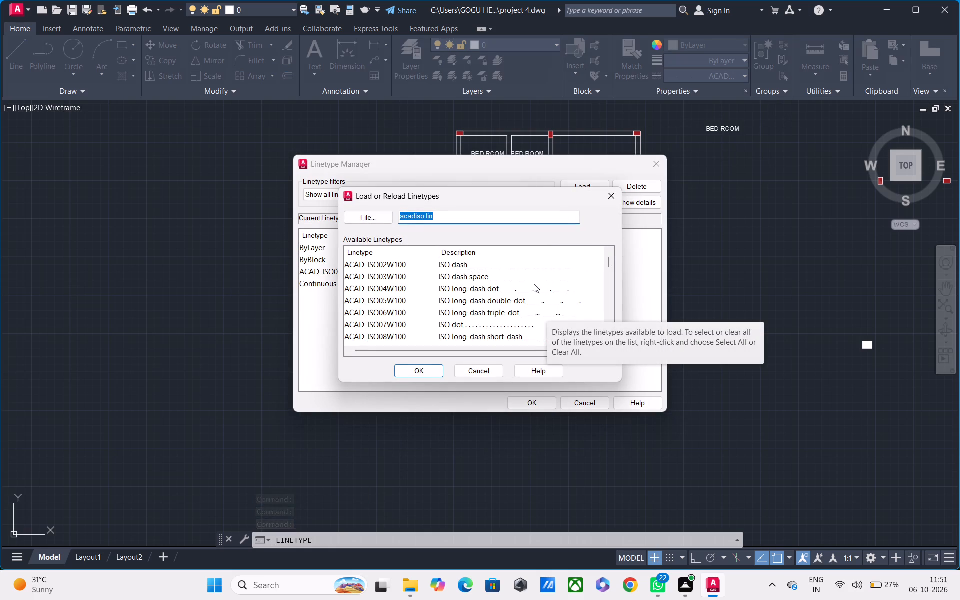
left_click(528, 269)
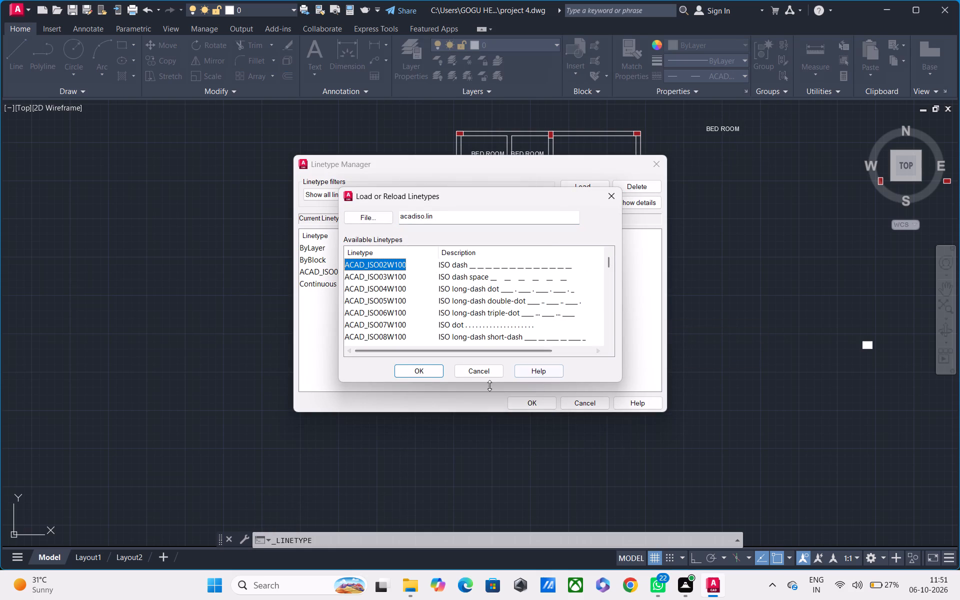
left_click(422, 378)
left_click(424, 370)
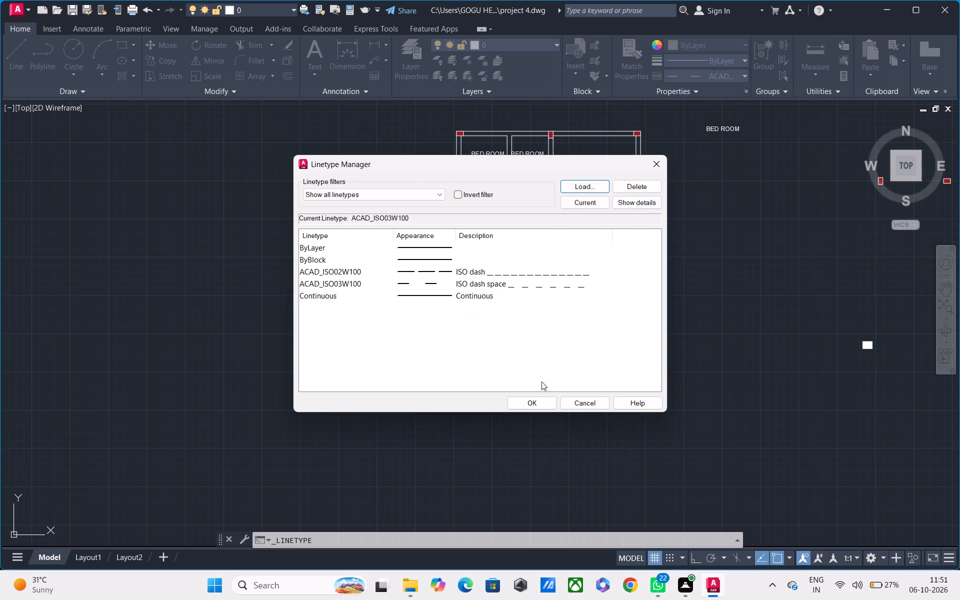
left_click(539, 400)
Change the dashed line on the southern edge to the ACAD_ISO02W100 linetype.
scroll(543, 397, "down", 1)
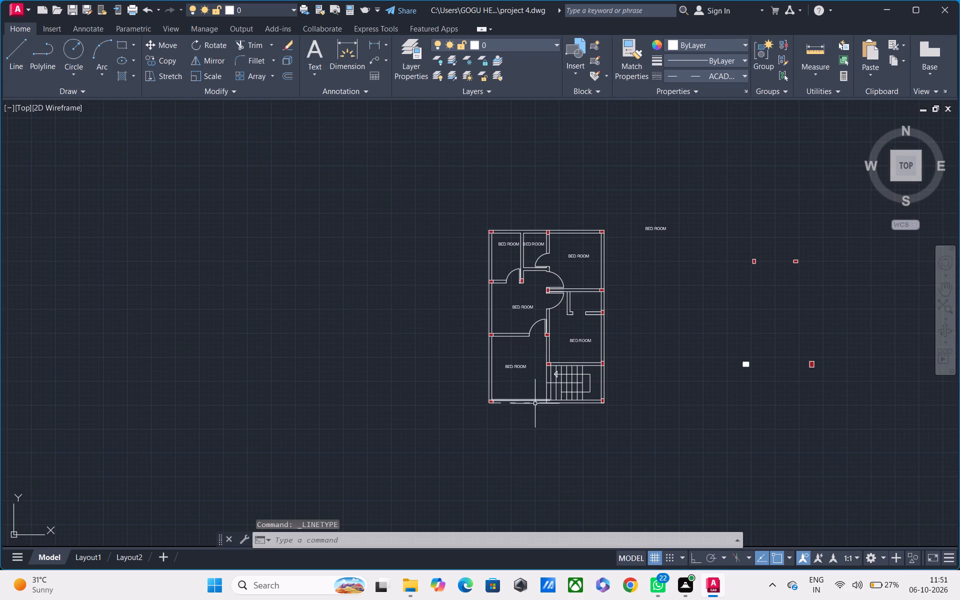
scroll(529, 409, "up", 1)
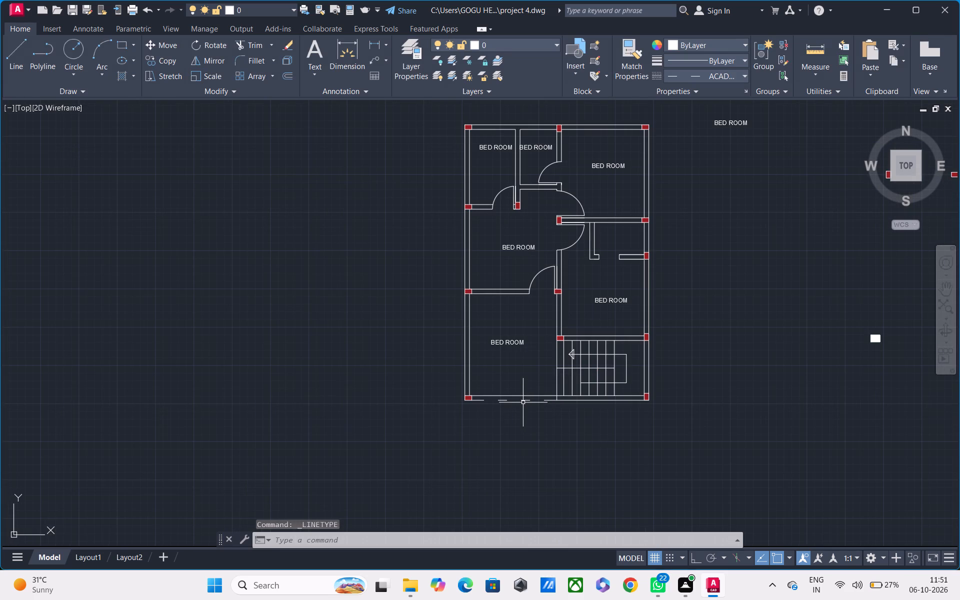
left_click(523, 401)
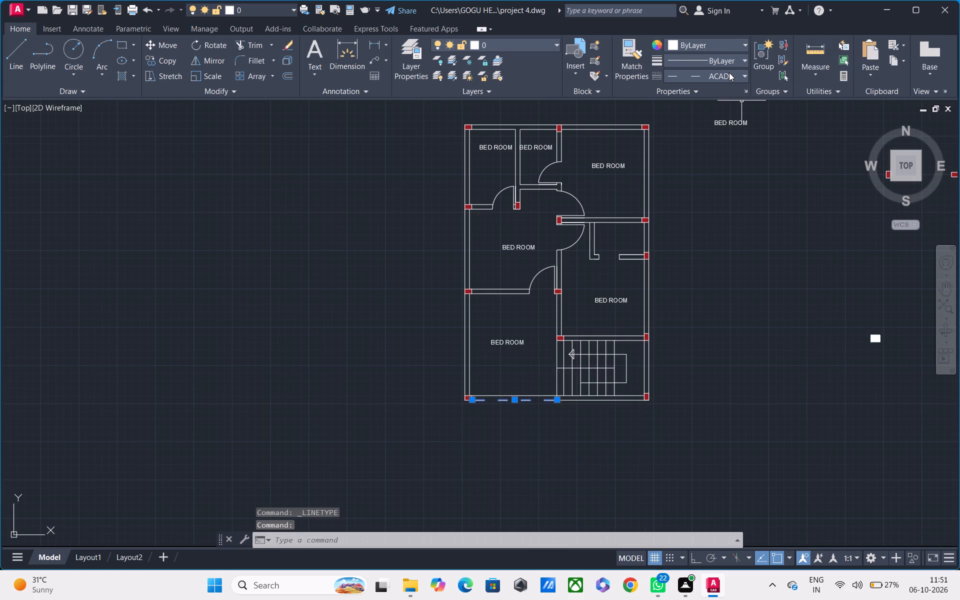
left_click(729, 72)
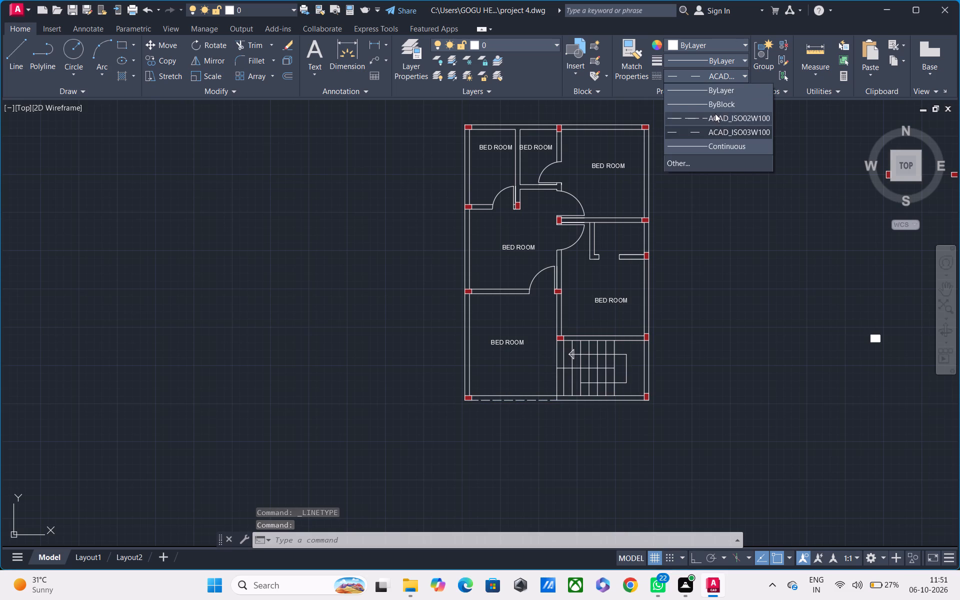
left_click(715, 113)
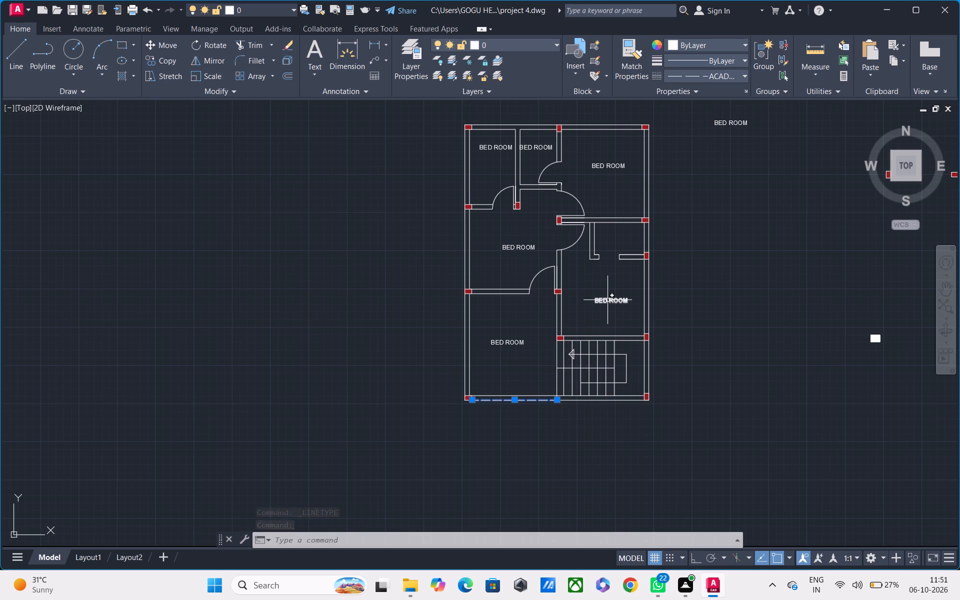
key("grave")
Trim away the south wall's inner line between the southwest column and the staircase's west edge.
scroll(528, 370, "up", 2)
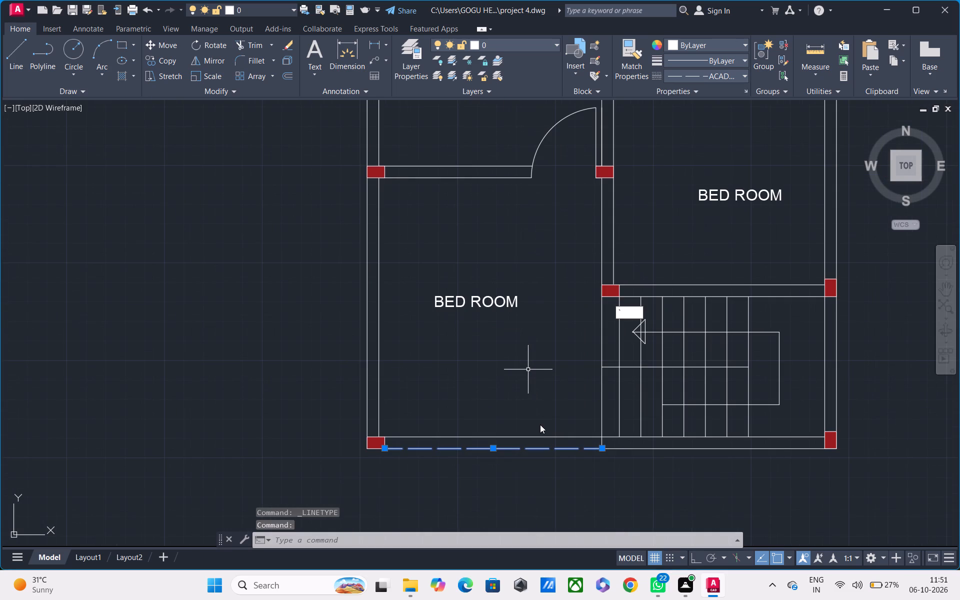
left_click(541, 435)
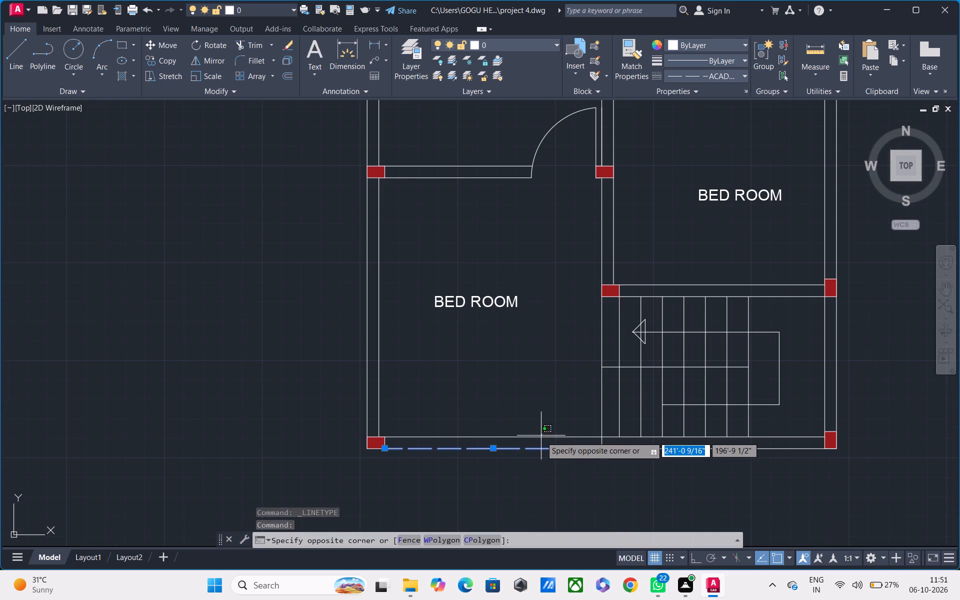
left_click(540, 439)
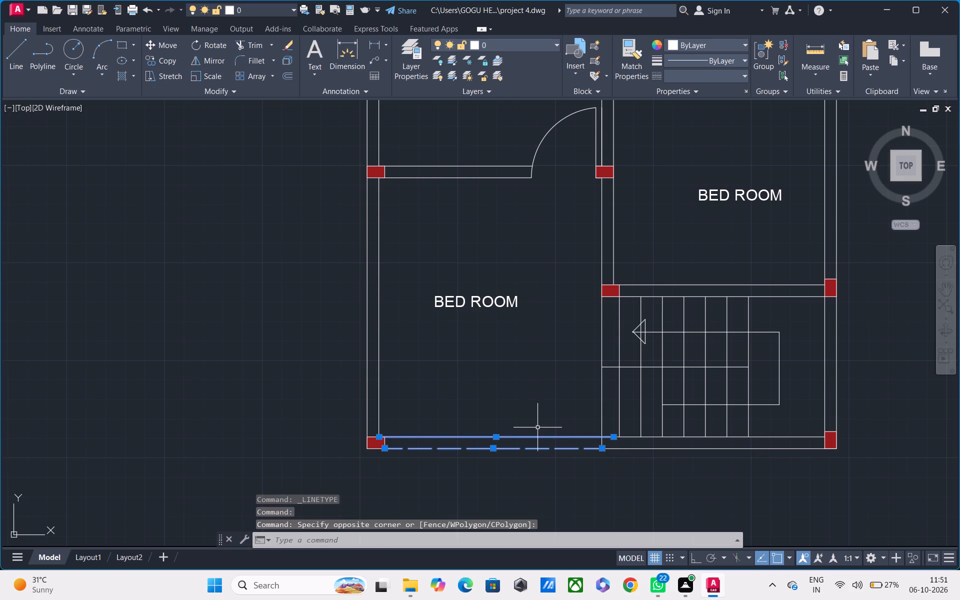
key("Escape")
type("TR")
key("space")
key("space")
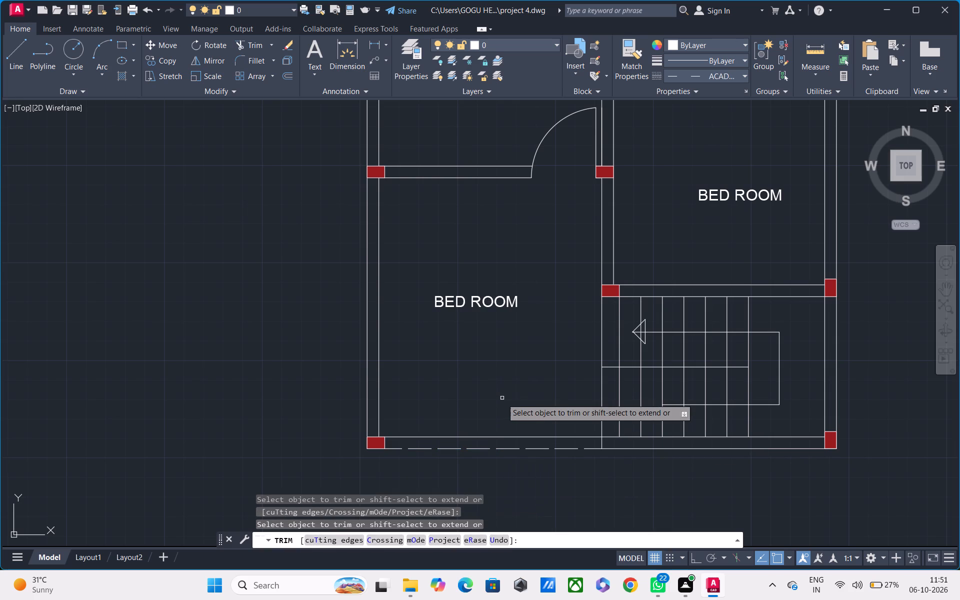
scroll(498, 419, "up", 2)
left_click_drag(494, 456, 489, 482)
scroll(489, 477, "down", 2)
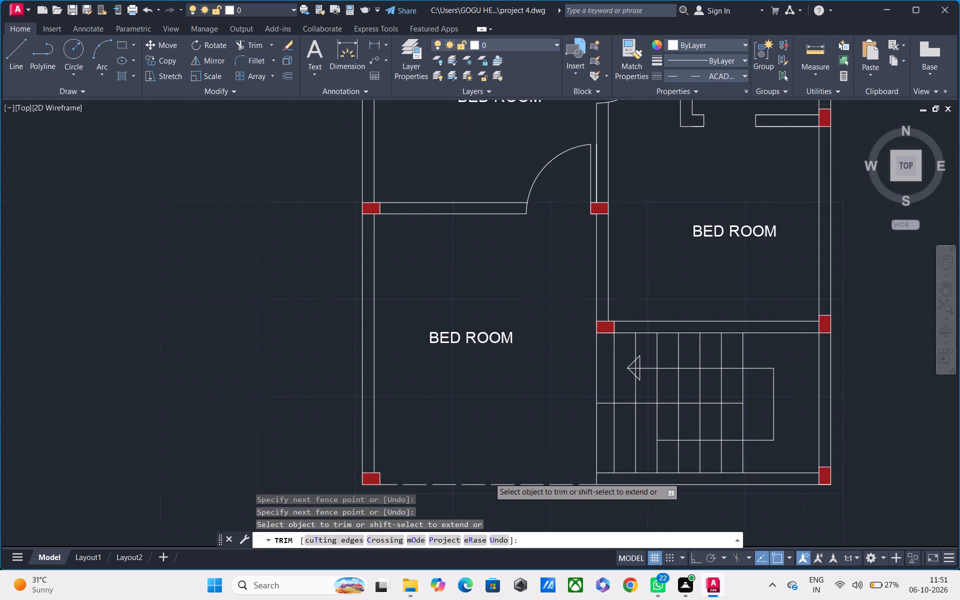
middle_click_drag(479, 431, 487, 396)
scroll(487, 396, "down", 1)
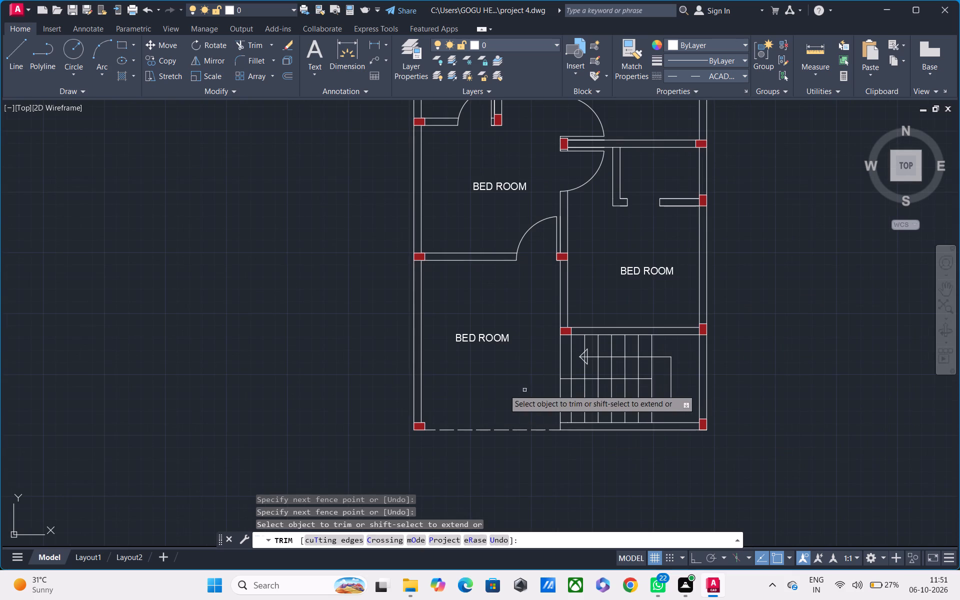
middle_click_drag(461, 381, 485, 453)
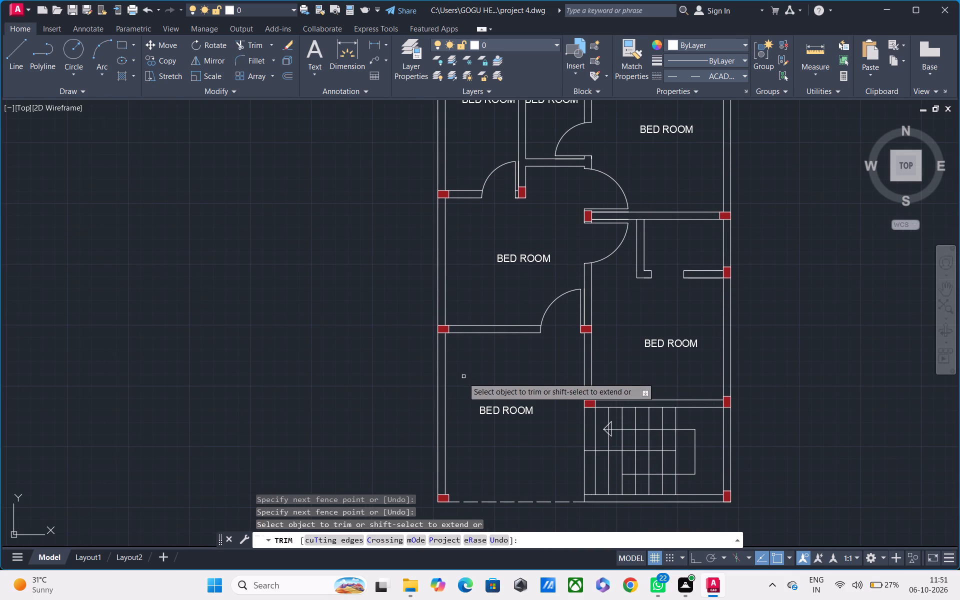
middle_click_drag(463, 377, 472, 412)
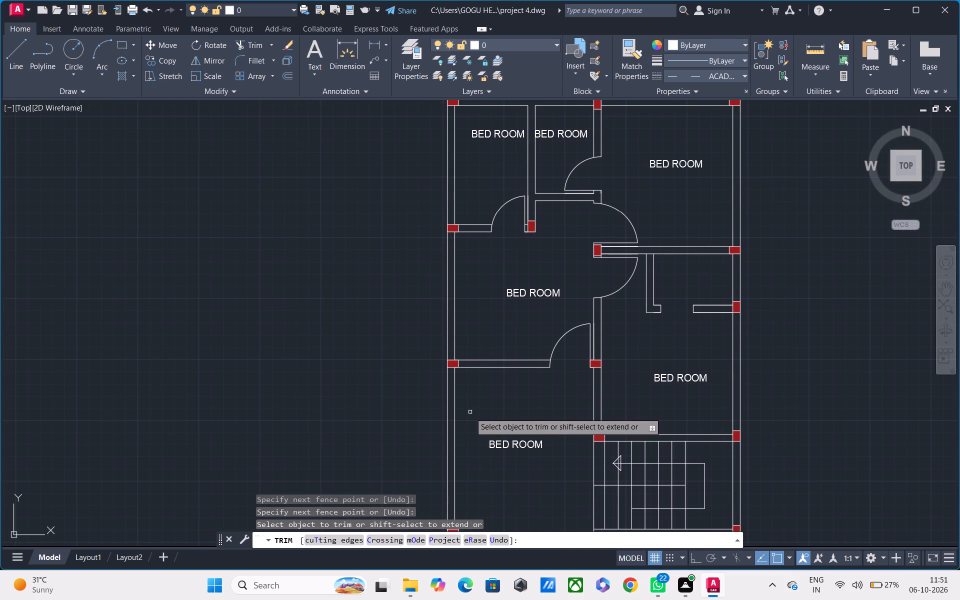
key("Escape")
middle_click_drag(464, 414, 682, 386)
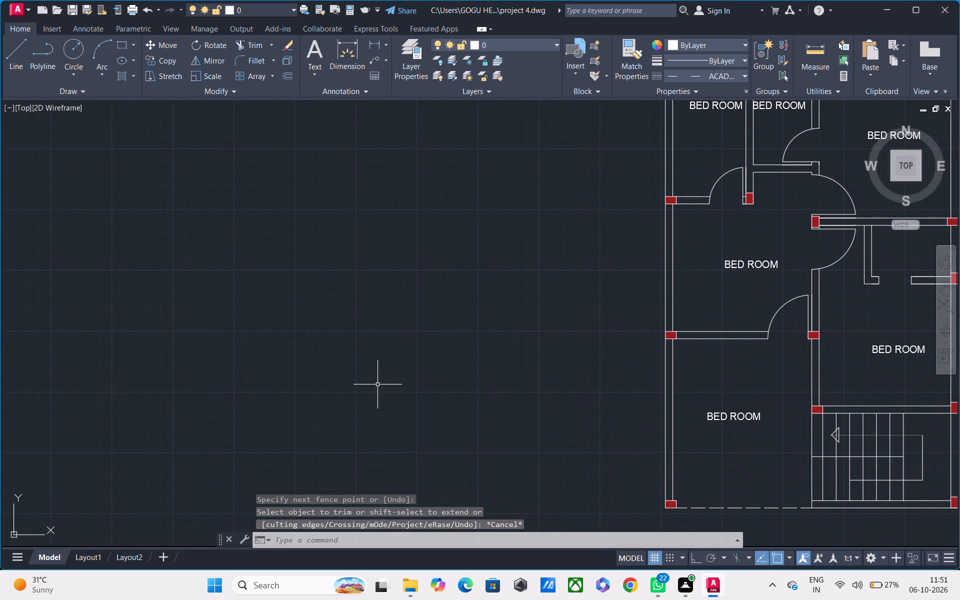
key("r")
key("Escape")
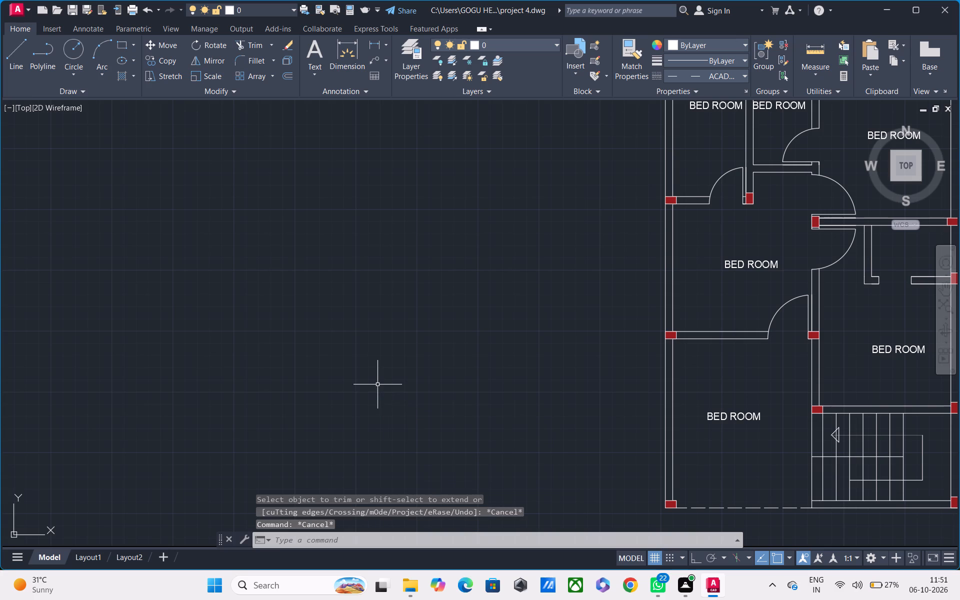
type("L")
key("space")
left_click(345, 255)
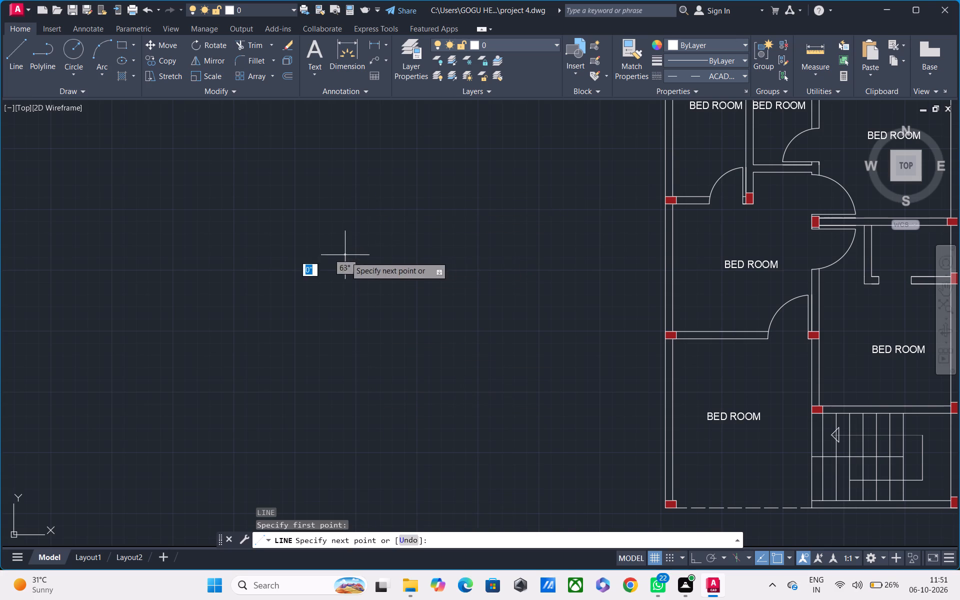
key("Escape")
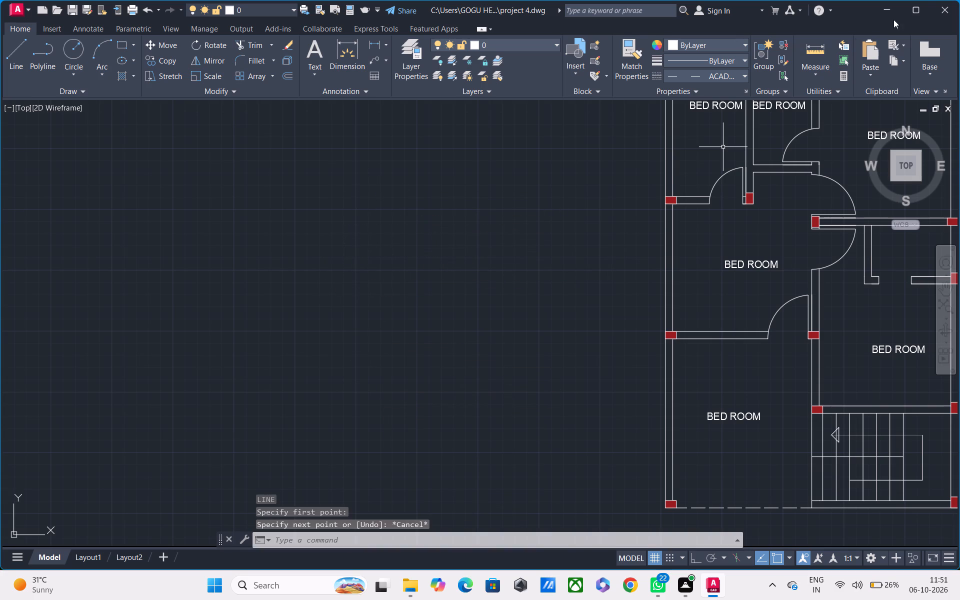
Set the current linetype back to ByLayer.
left_click(740, 79)
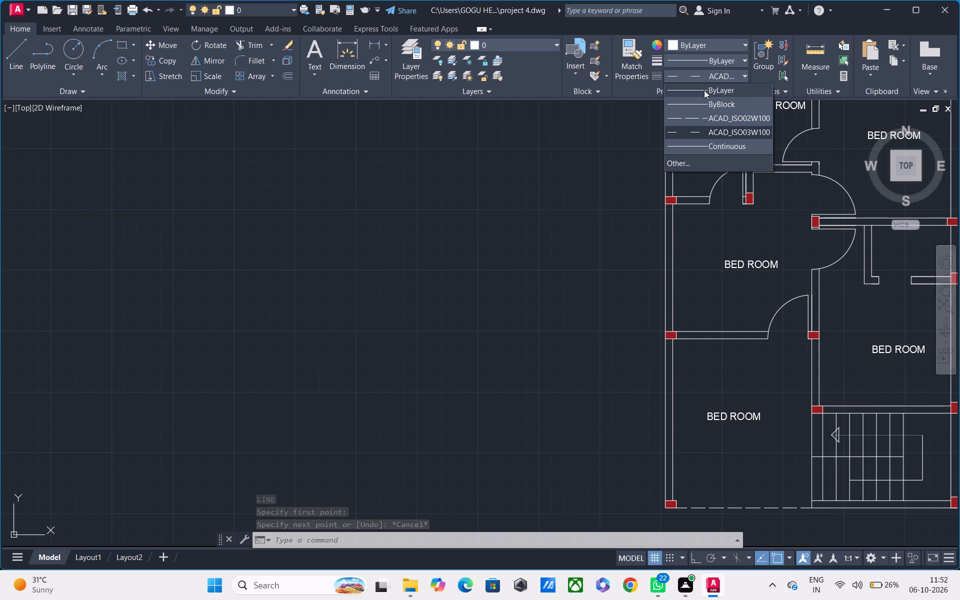
left_click(704, 90)
Turn Ortho mode on during a line started in the empty area west of the floor plan, and abandon that line.
type("L")
key("space")
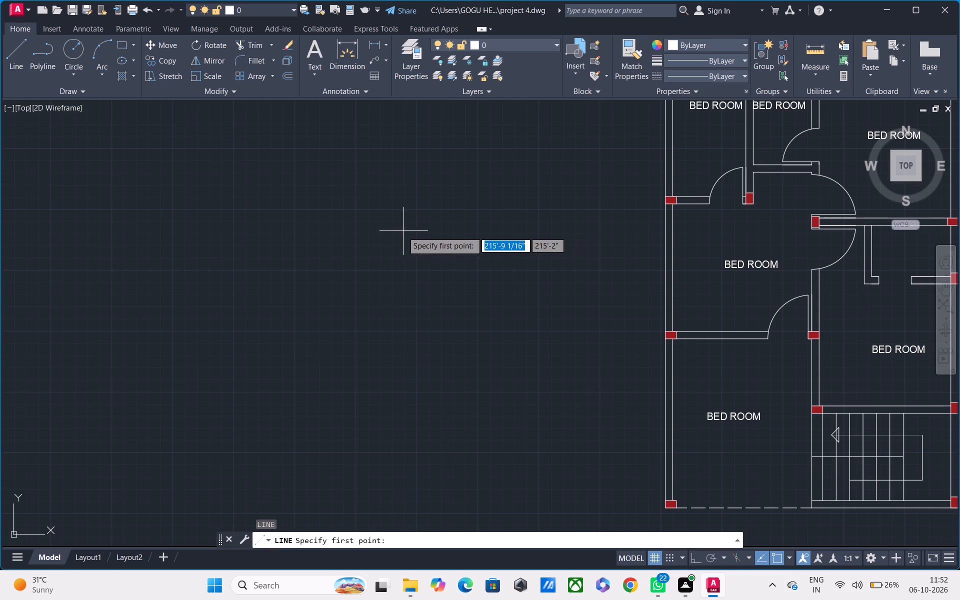
left_click(347, 256)
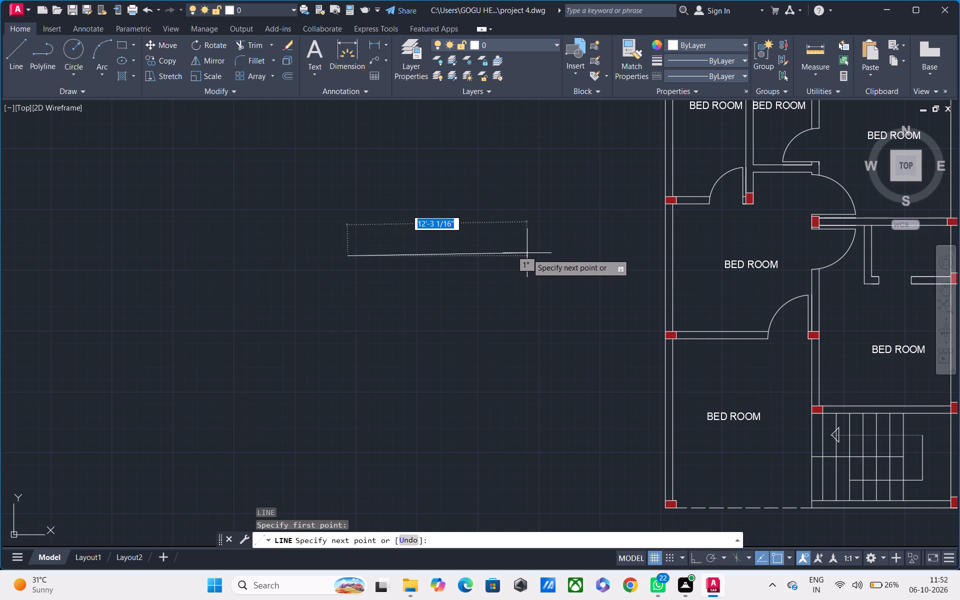
key("F8")
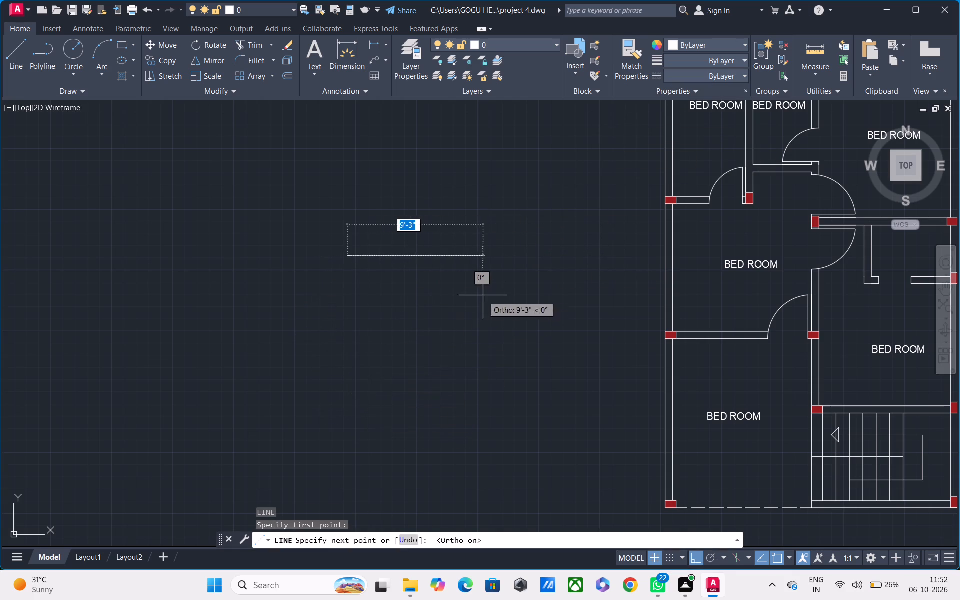
key("Escape")
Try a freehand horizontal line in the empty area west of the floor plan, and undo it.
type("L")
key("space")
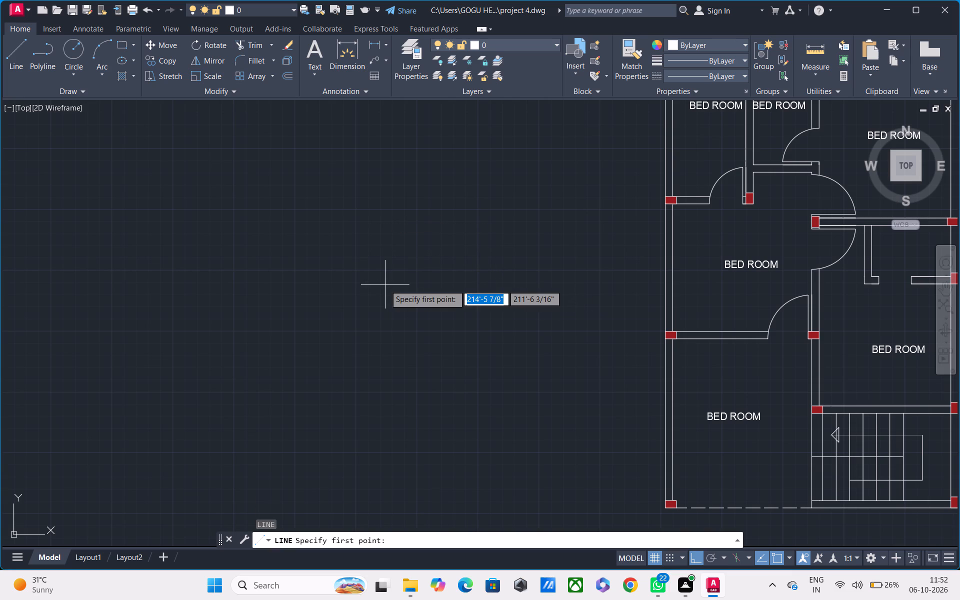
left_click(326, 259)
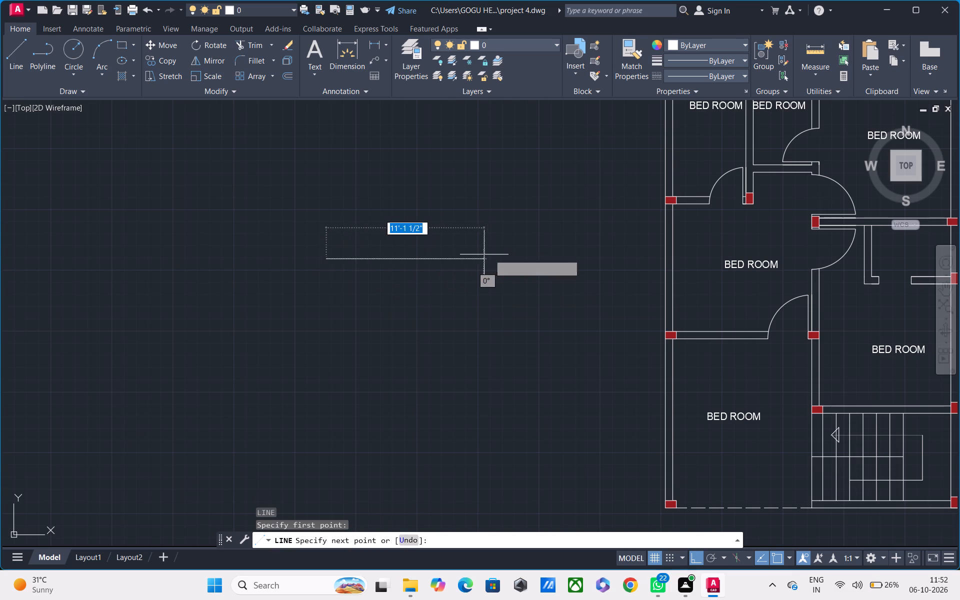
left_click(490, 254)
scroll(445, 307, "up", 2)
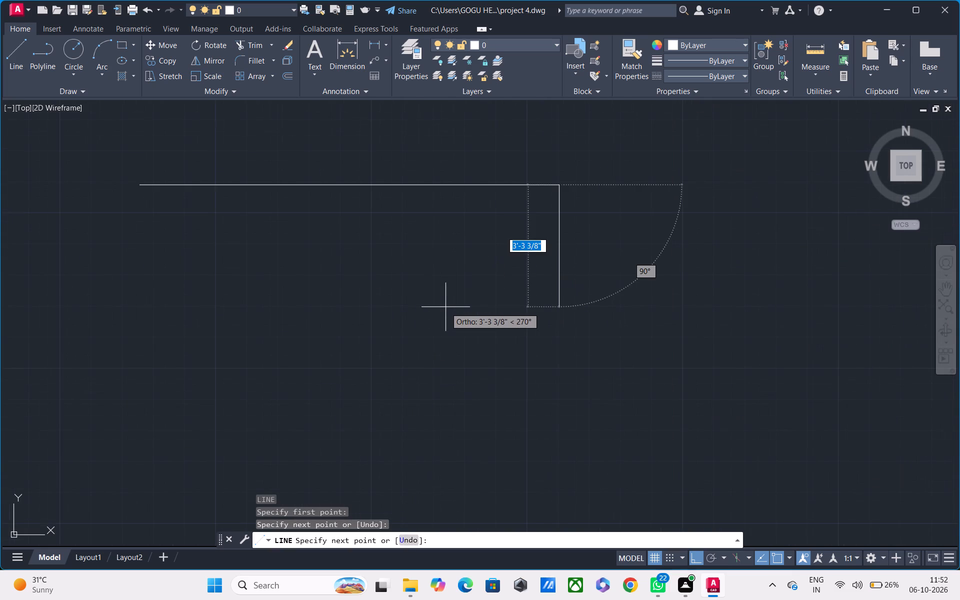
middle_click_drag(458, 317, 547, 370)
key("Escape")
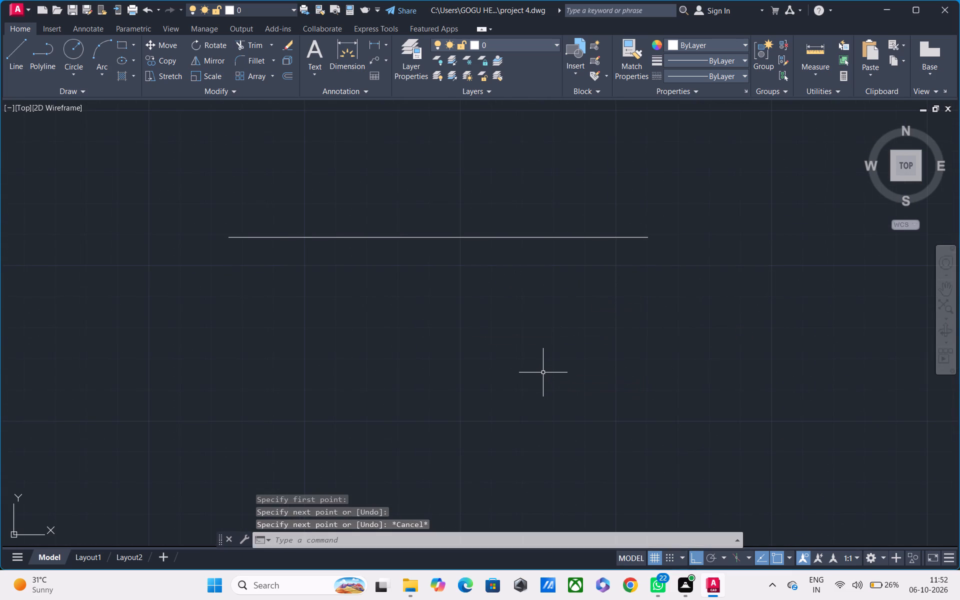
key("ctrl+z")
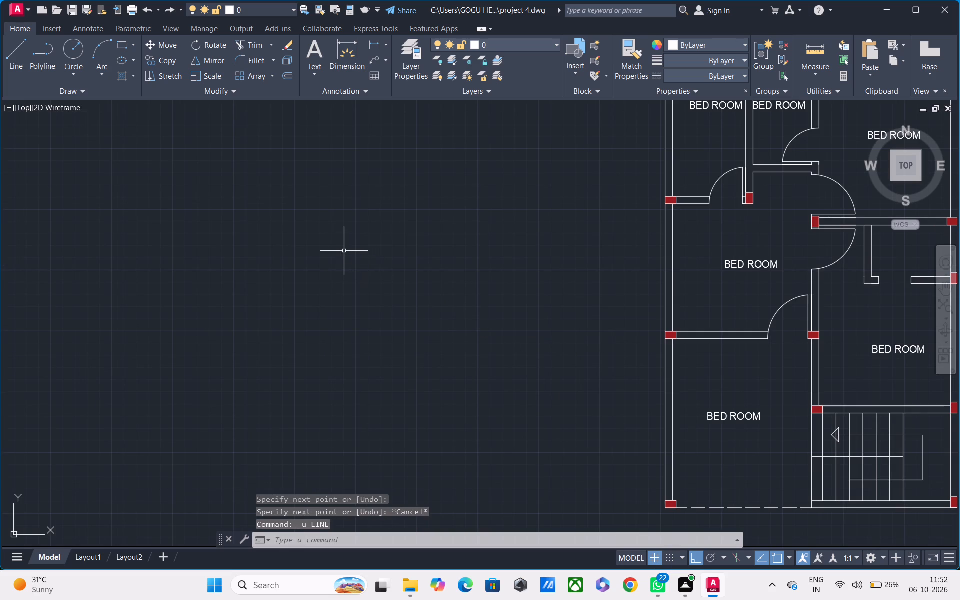
Draw a closed rectangle of lines, 4' long and 6" high, in the empty area west of the floor plan.
type("L")
key("space")
left_click_drag(337, 248, 342, 249)
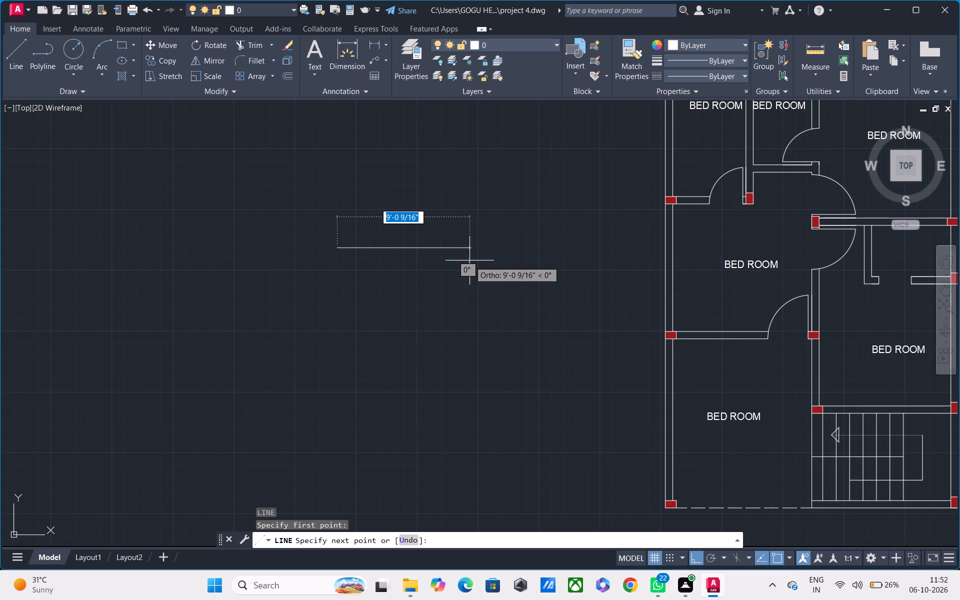
type("4;")
key("BackSpace")
key("apostrophe")
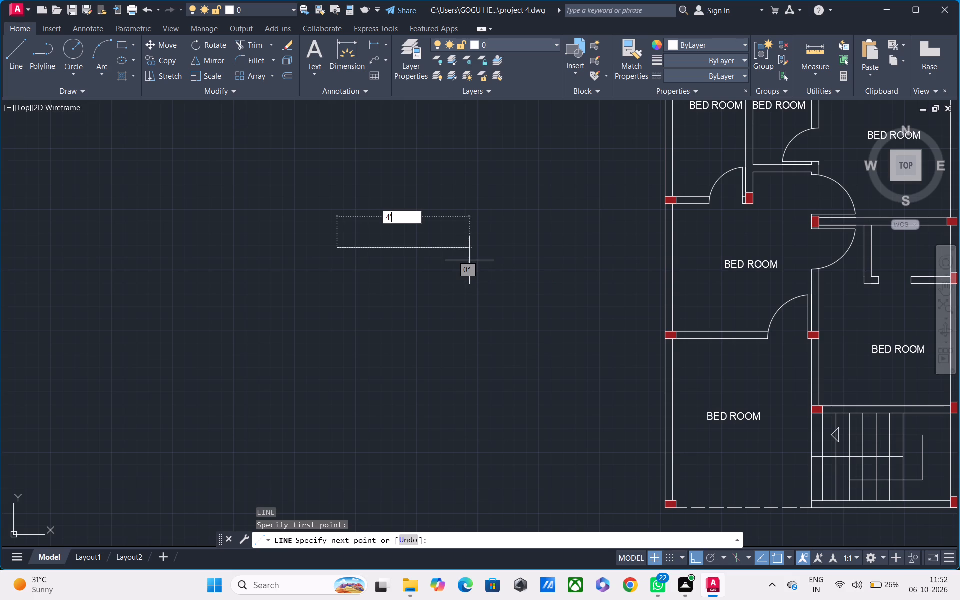
key("Return")
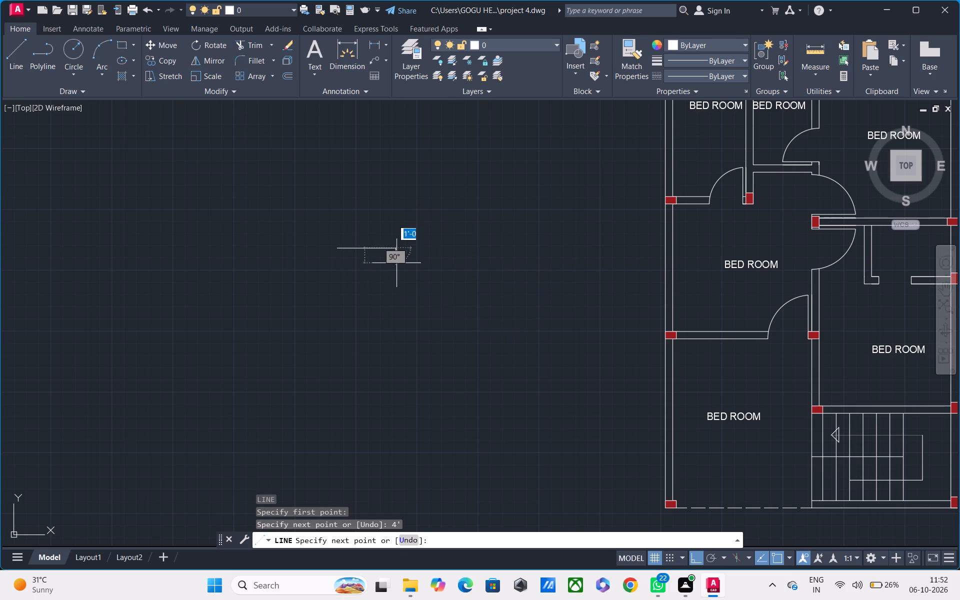
scroll(394, 244, "up", 3)
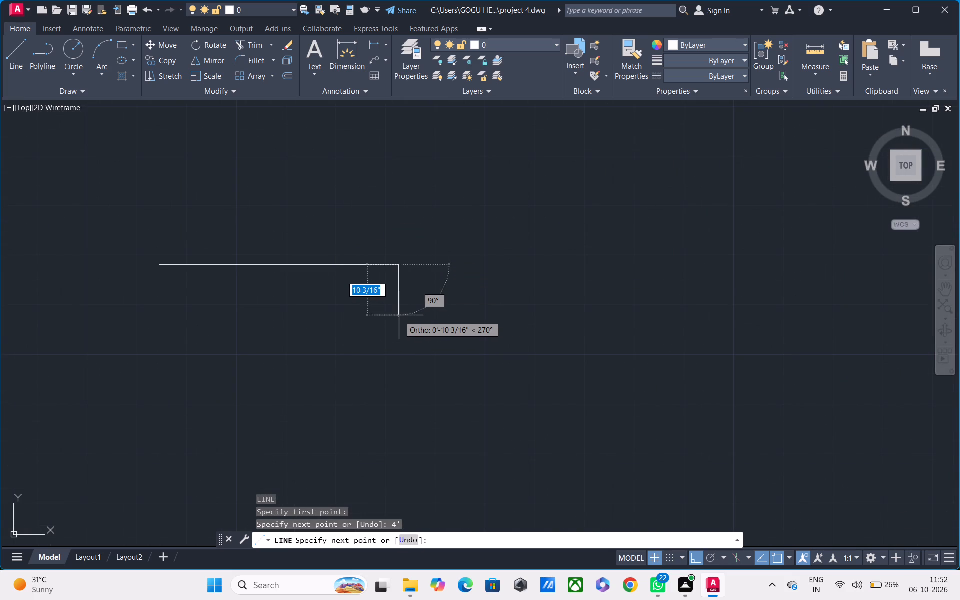
type("6\"")
key("Return")
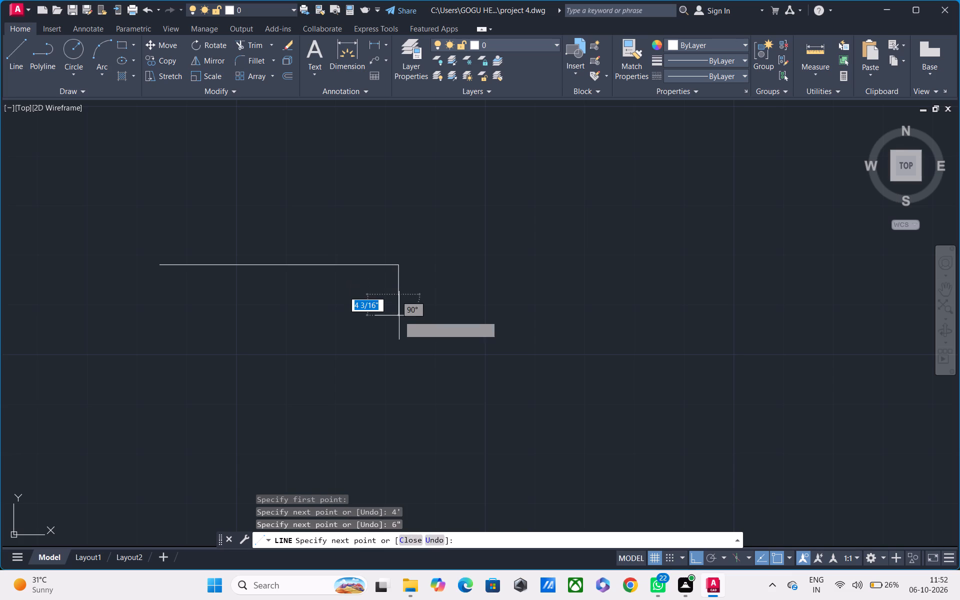
middle_click_drag(372, 328, 752, 282)
middle_click_drag(506, 293, 784, 267)
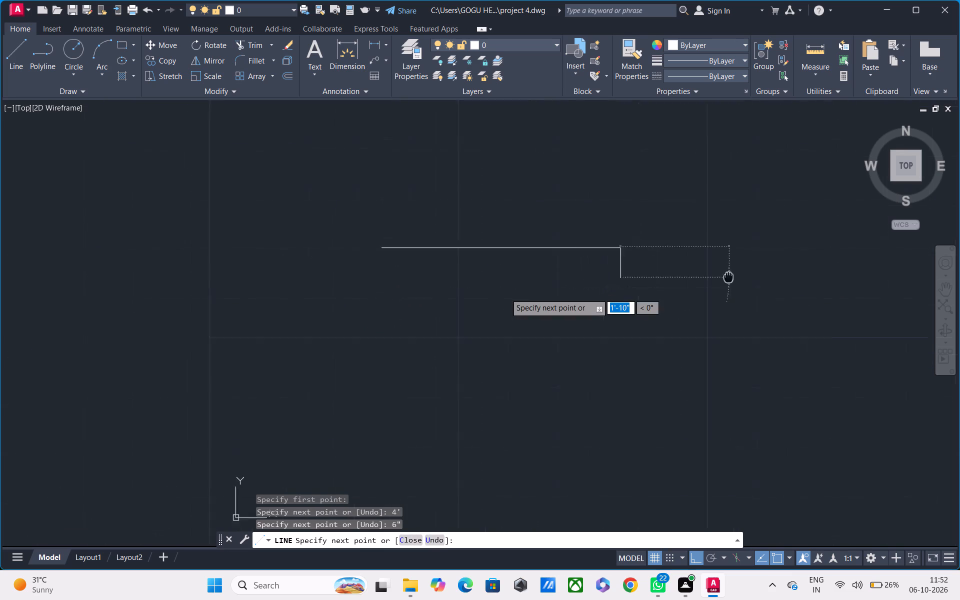
middle_click_drag(784, 267, 819, 267)
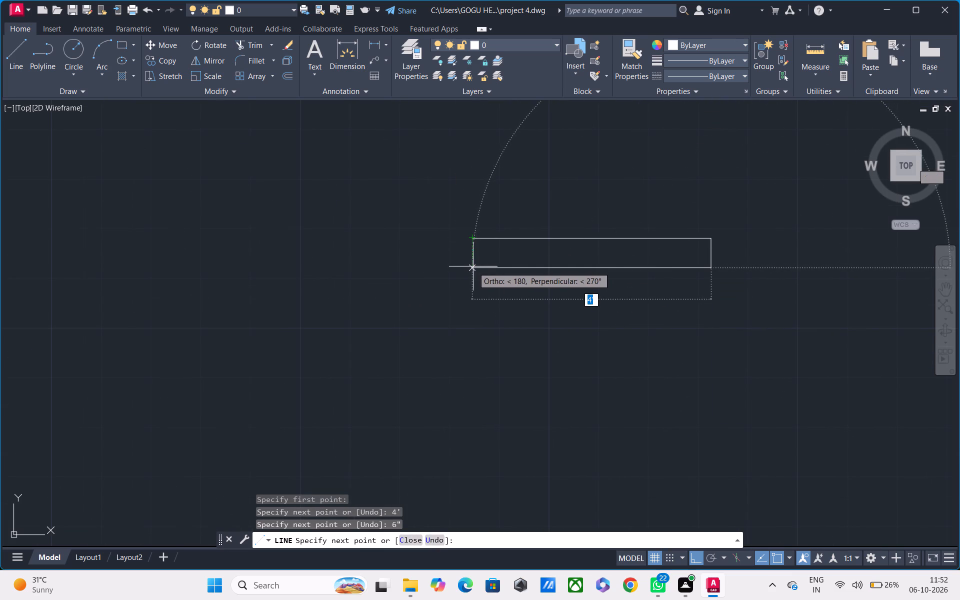
left_click(470, 267)
left_click(472, 238)
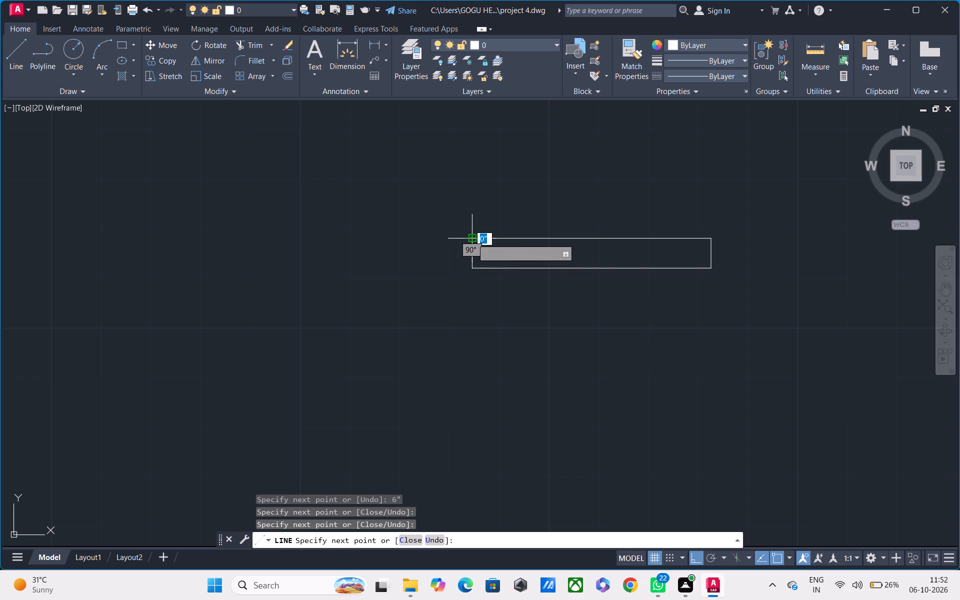
key("Escape")
Draw a horizontal centre line through the 4' by 6" rectangle, from its west side's midpoint to its east side.
type("L")
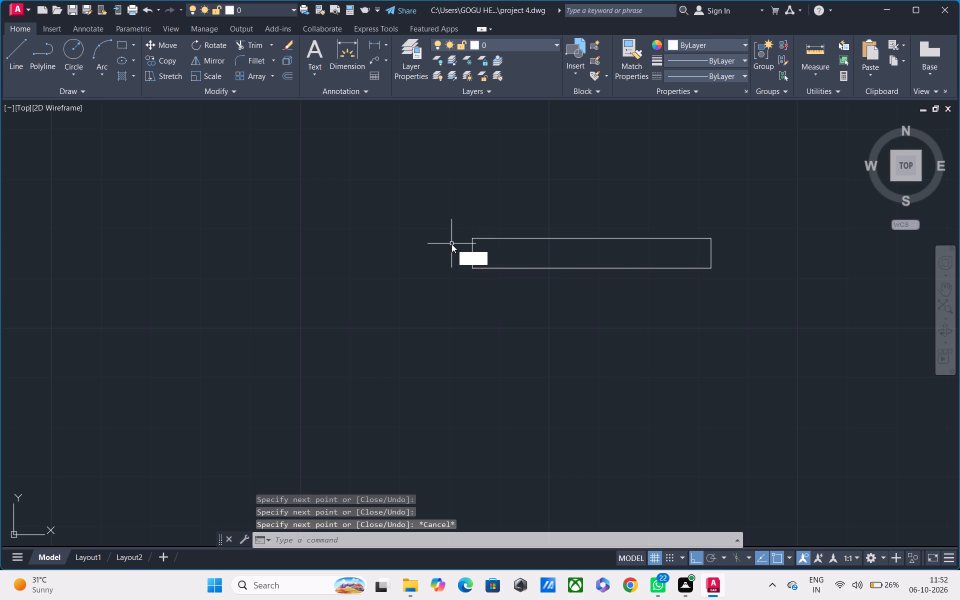
key("space")
scroll(488, 253, "up", 2)
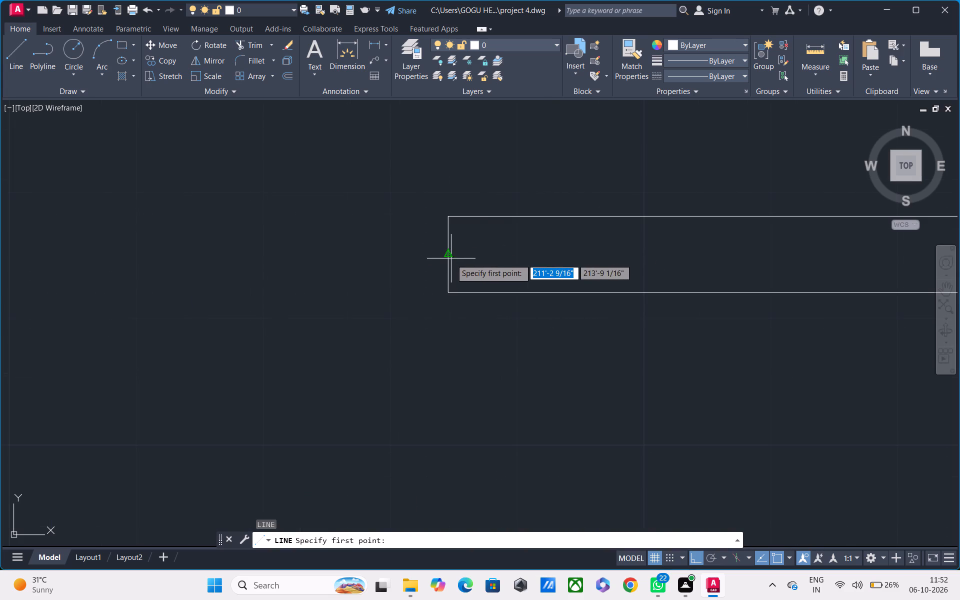
left_click(451, 259)
middle_click_drag(773, 261, 392, 268)
scroll(392, 268, "down", 1)
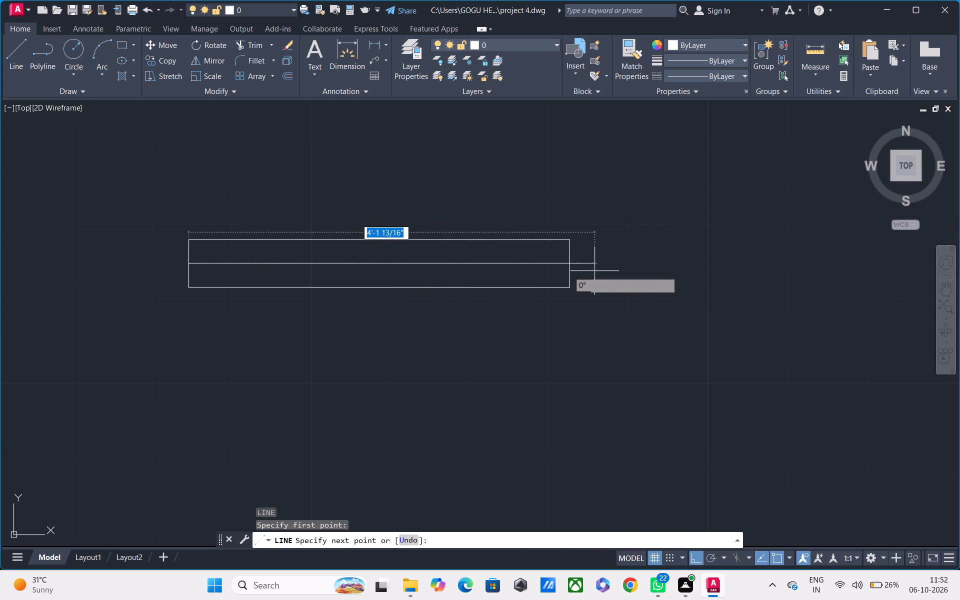
left_click(569, 264)
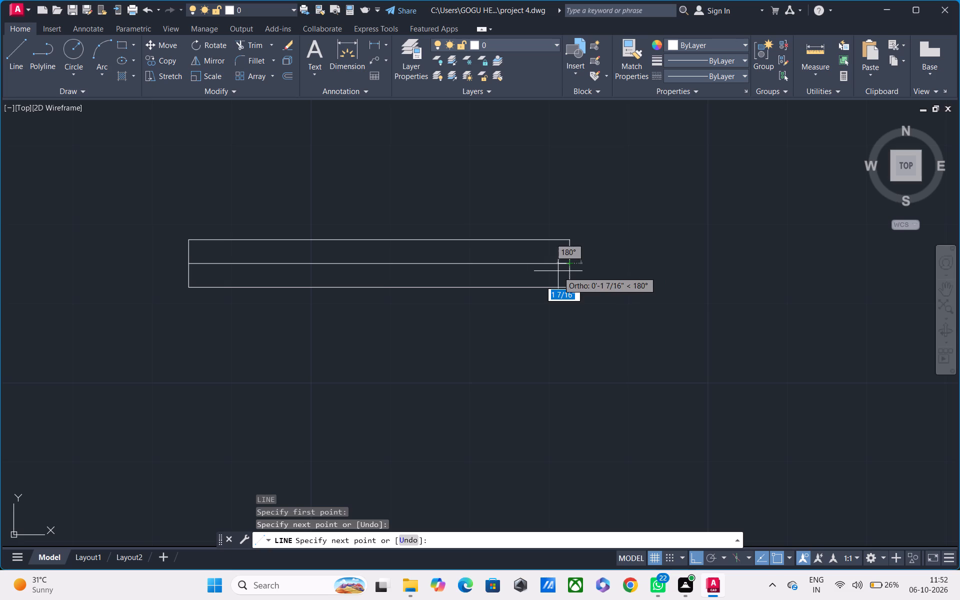
key("Escape")
Offset the rectangle's centre line 1" to both sides, above and below.
type("O")
key("space")
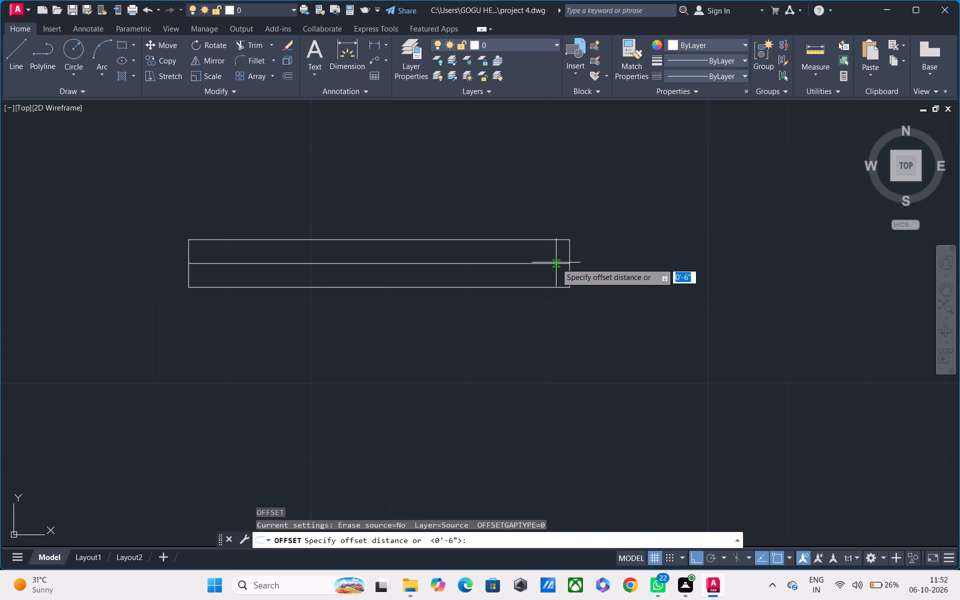
key("1")
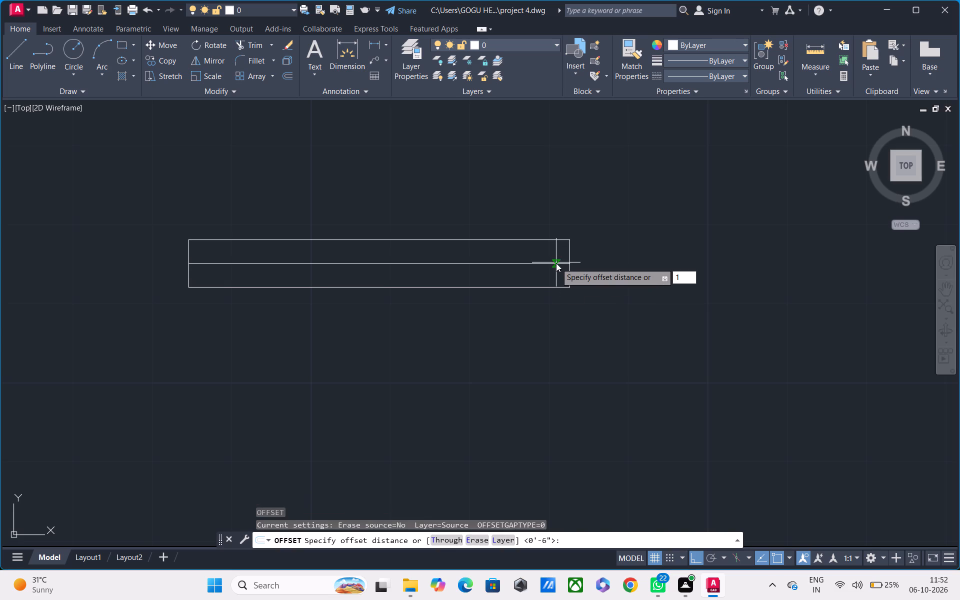
key("shift+quotedbl")
key("Return")
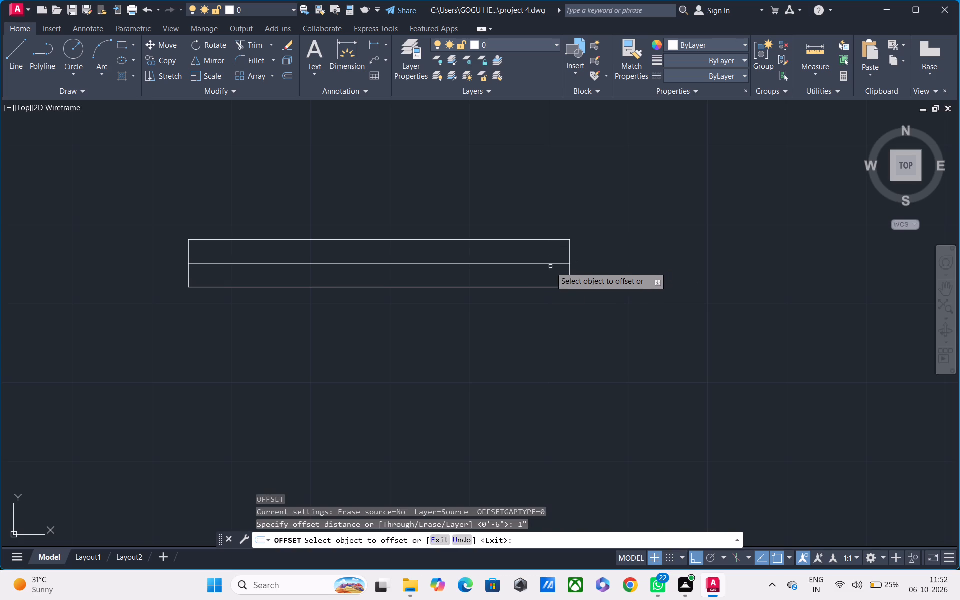
left_click(553, 264)
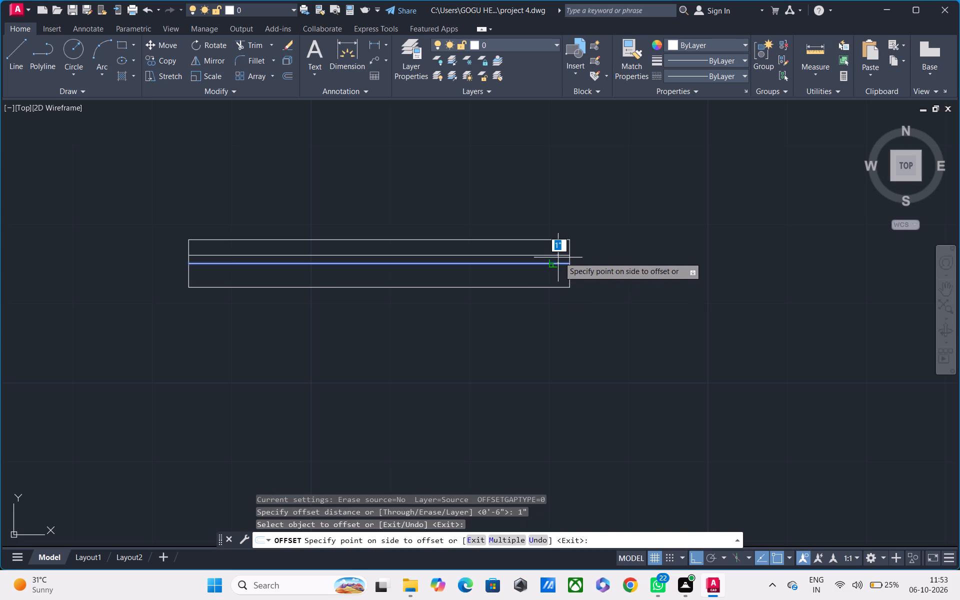
left_click(559, 256)
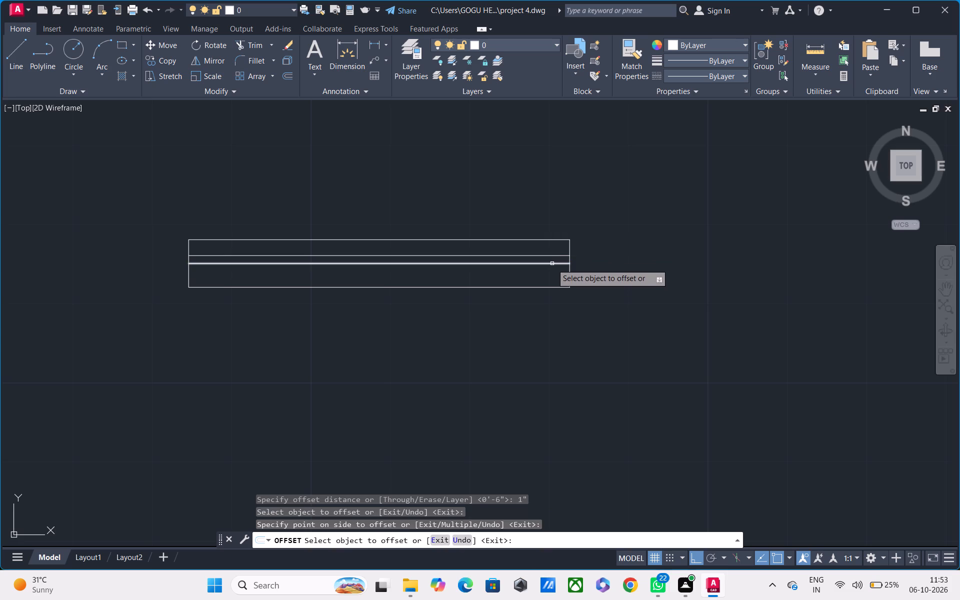
left_click(552, 264)
left_click(552, 274)
middle_click_drag(549, 280, 662, 312)
scroll(637, 315, "up", 2)
type("TR")
key("space")
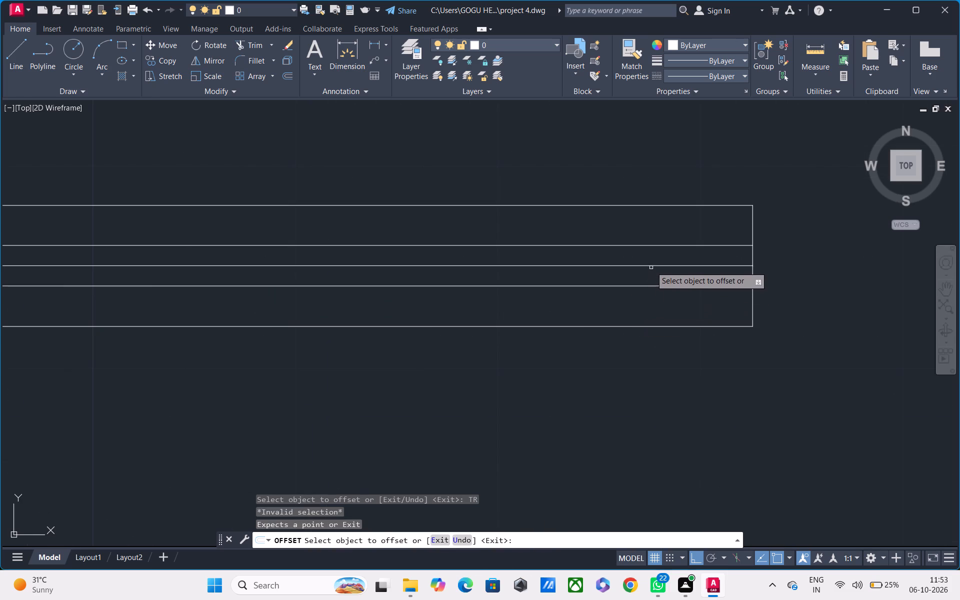
key("Escape")
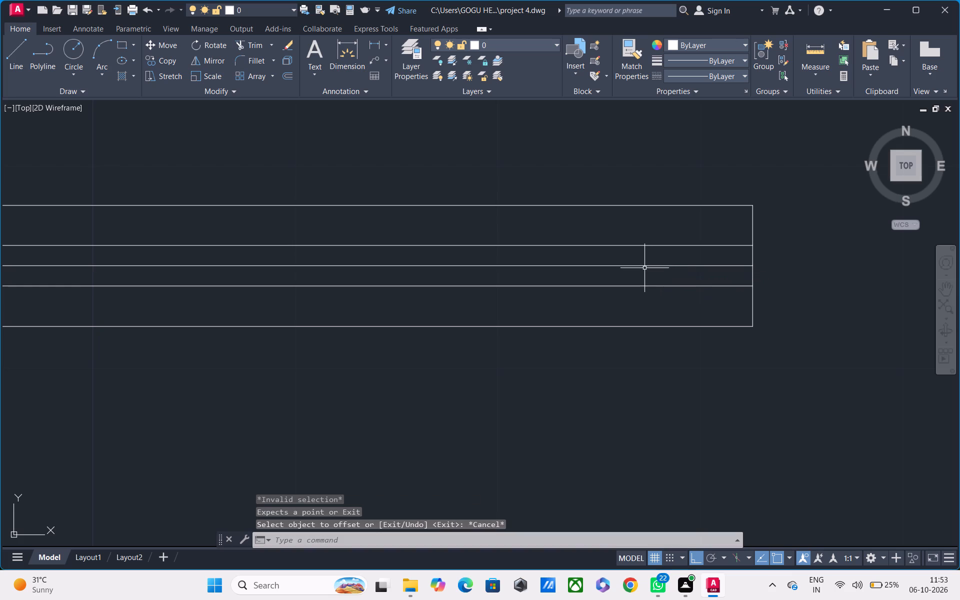
Remove the original centre line between the two offset lines with Trim.
type("TR")
key("space")
key("space")
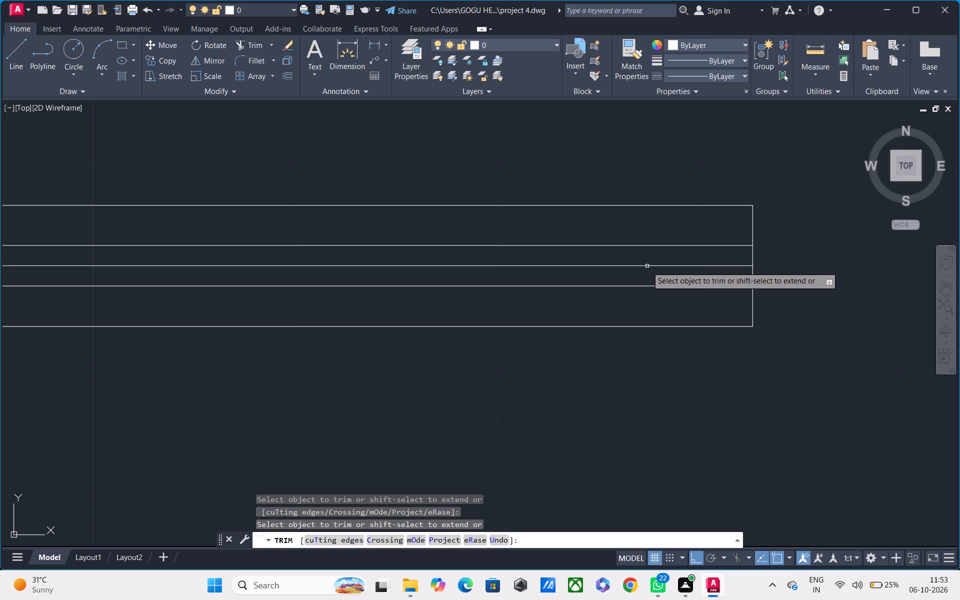
left_click(647, 266)
scroll(662, 270, "down", 1)
middle_click_drag(699, 336, 753, 358)
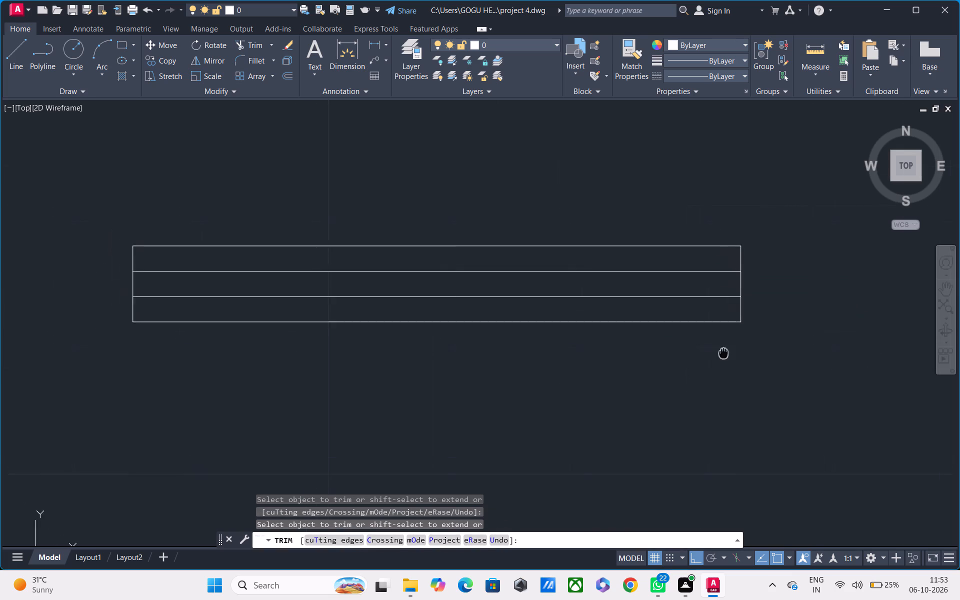
middle_click_drag(753, 358, 790, 361)
scroll(730, 337, "down", 1)
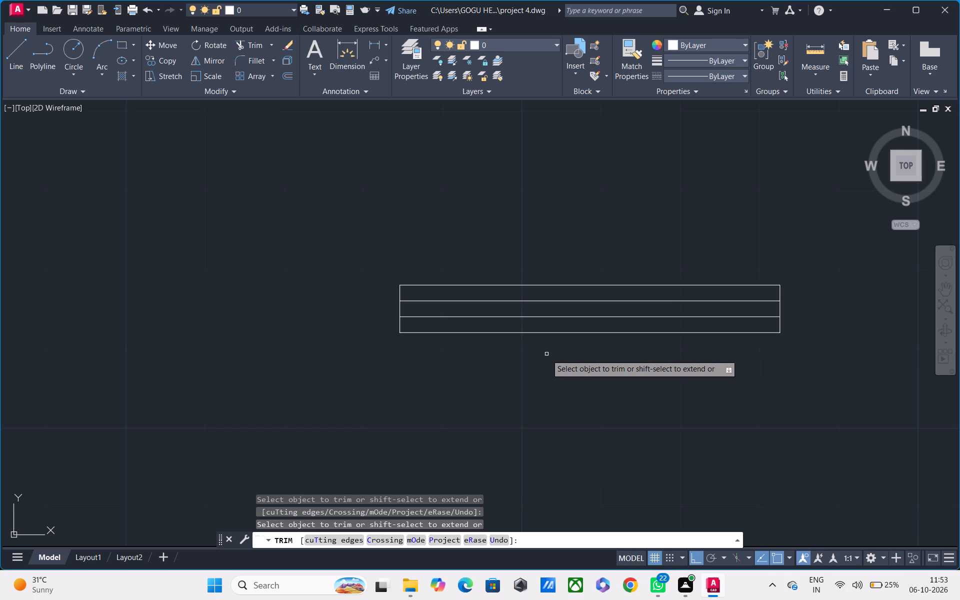
scroll(586, 338, "down", 2)
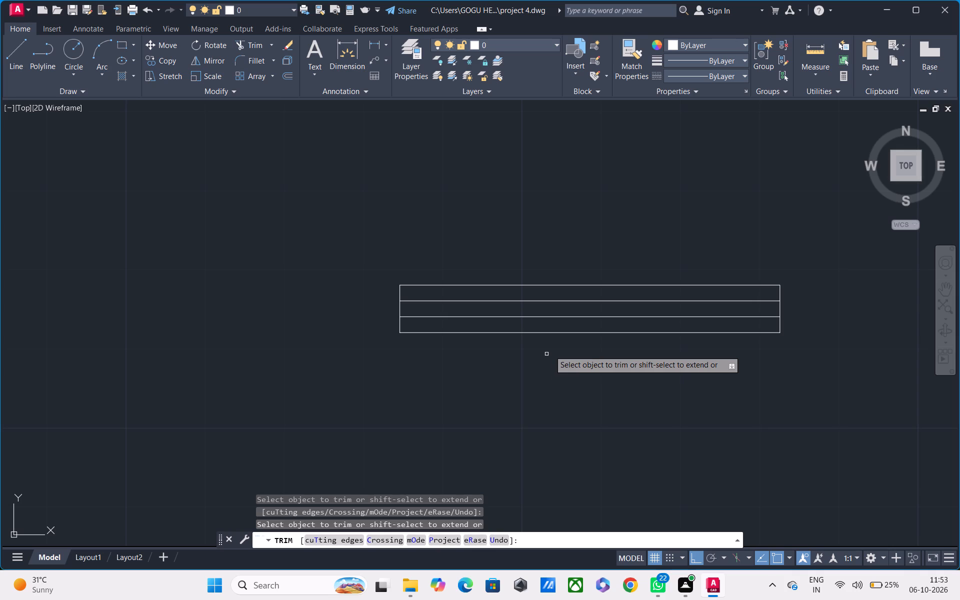
scroll(584, 344, "down", 1)
scroll(485, 338, "down", 1)
middle_click_drag(505, 348, 483, 339)
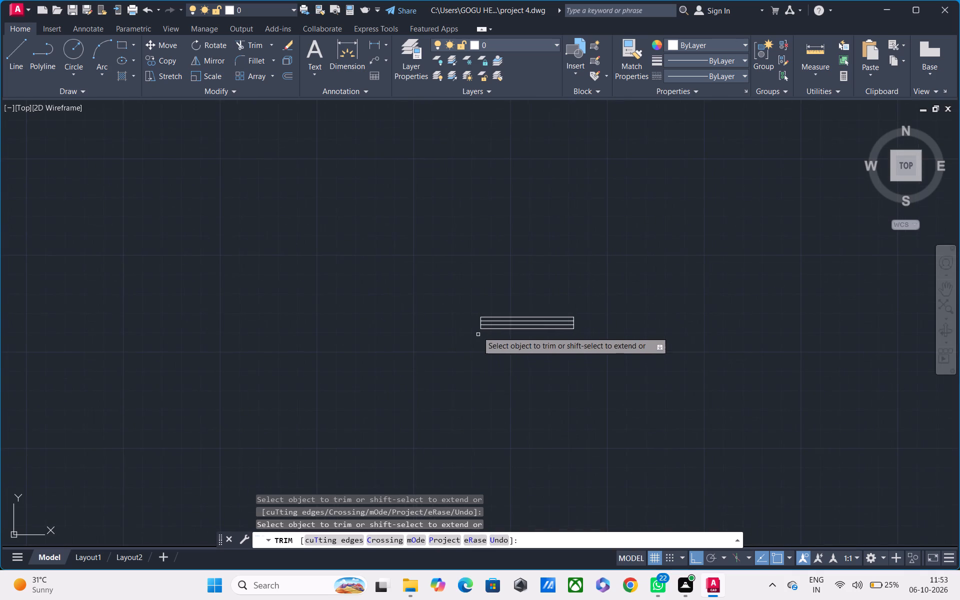
key("Escape")
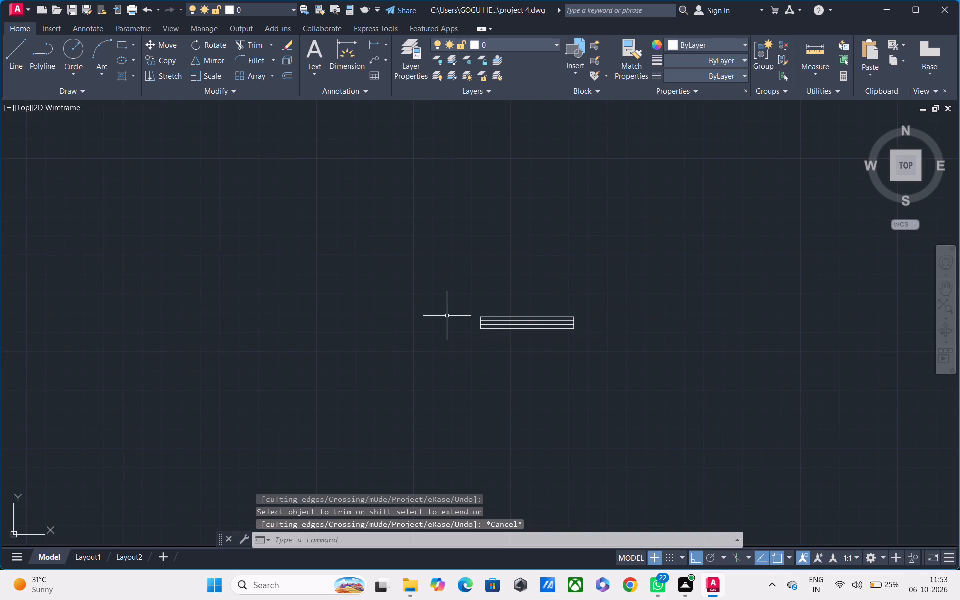
Copy the 4' window symbol by its southeast corner into the middle-west bedroom's south wall, between the west column and the door.
left_click_drag(445, 314, 471, 309)
left_click(697, 359)
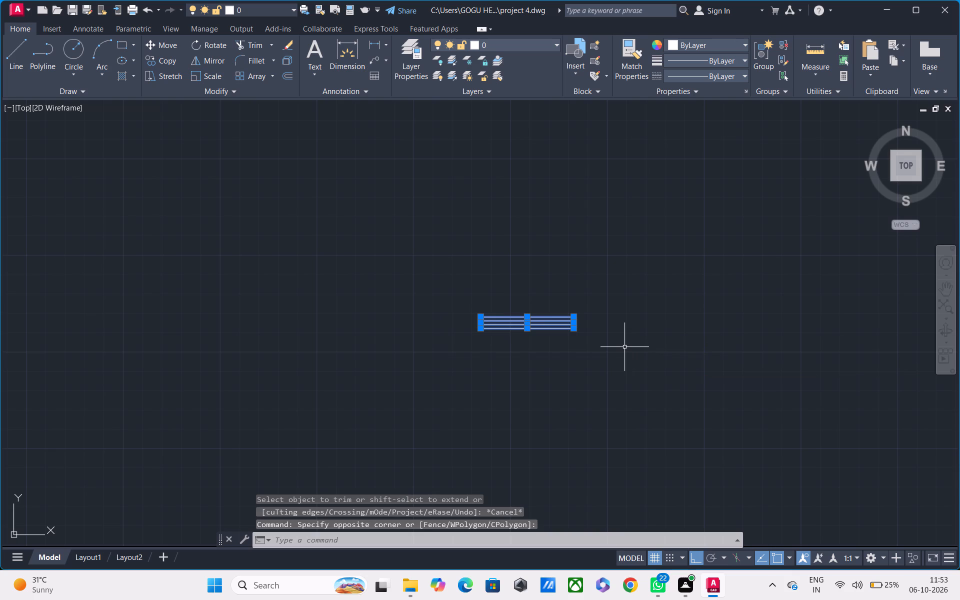
type("CO")
key("space")
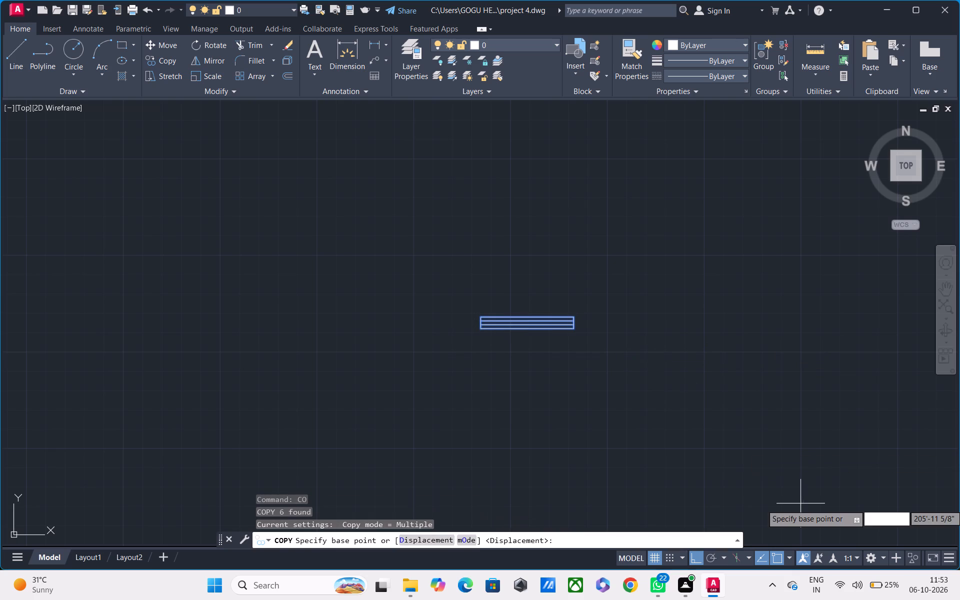
scroll(747, 490, "down", 1)
scroll(640, 397, "up", 1)
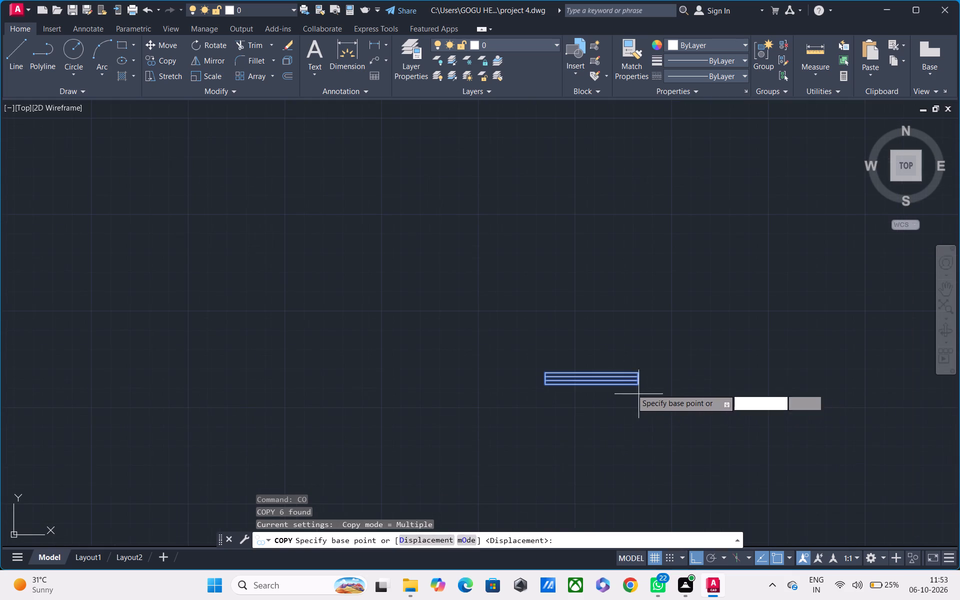
left_click(636, 386)
scroll(845, 428, "down", 1)
middle_click_drag(778, 432, 333, 383)
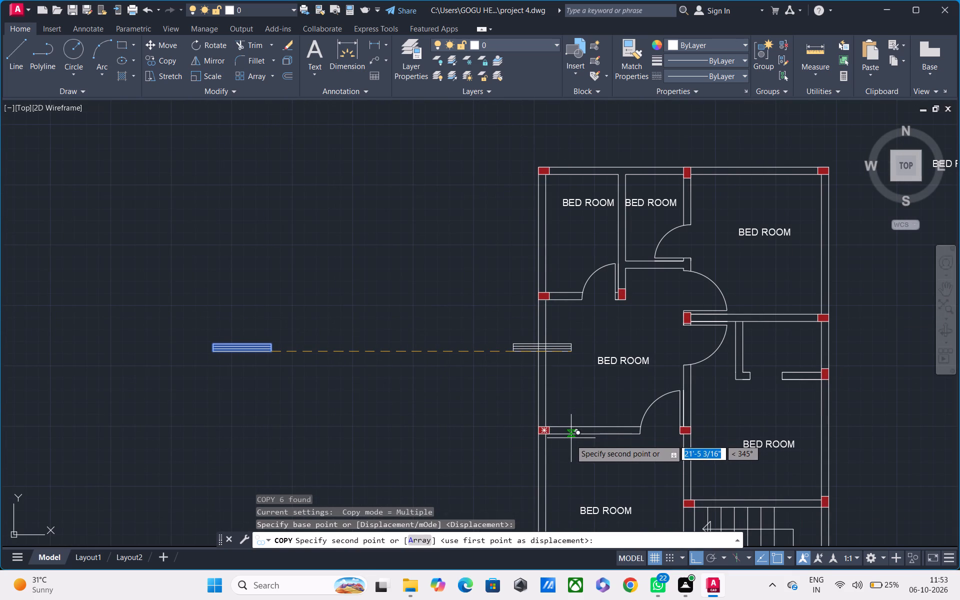
key("F8")
scroll(626, 444, "up", 2)
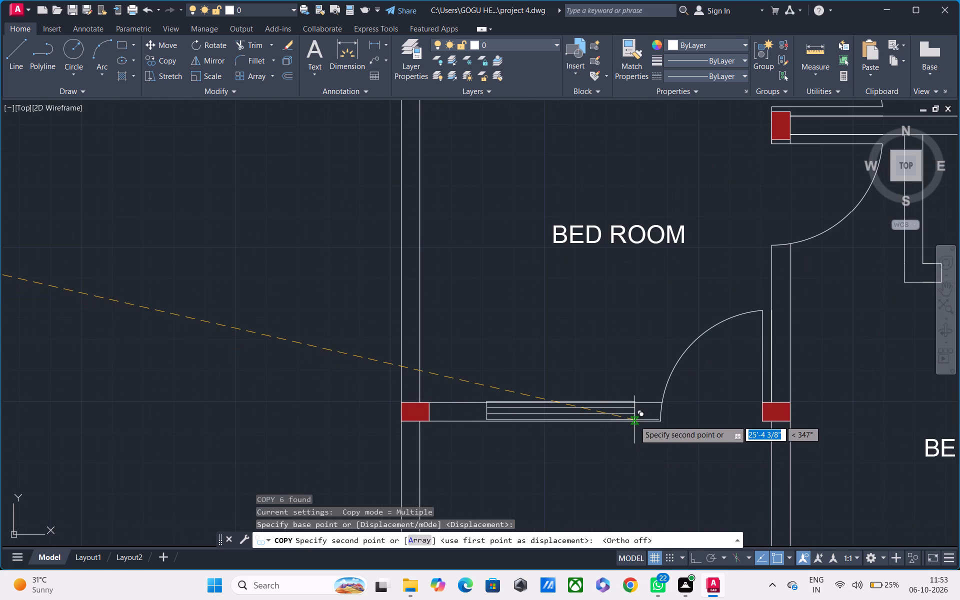
scroll(634, 420, "up", 2)
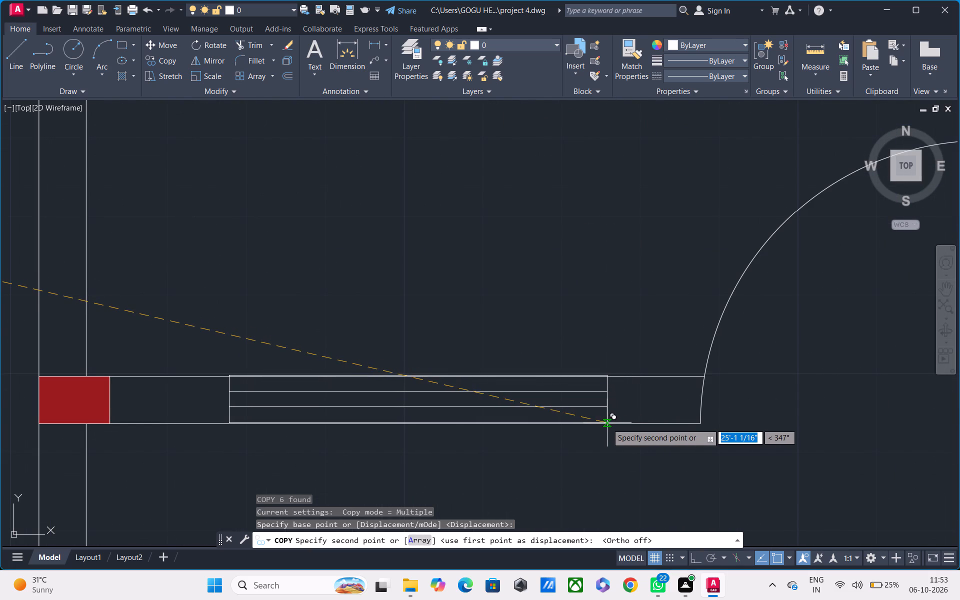
left_click(596, 422)
scroll(541, 426, "down", 3)
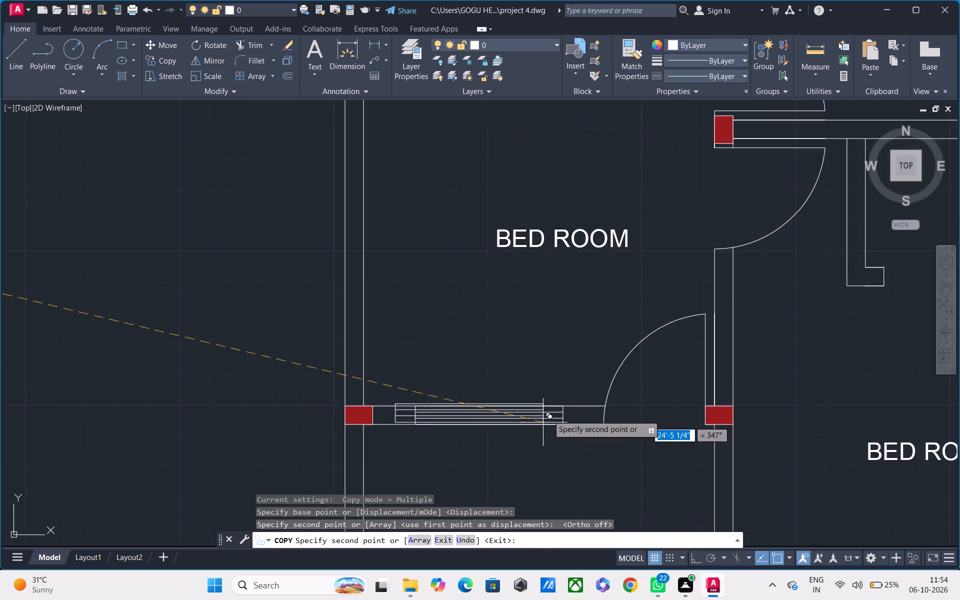
middle_click_drag(608, 327, 587, 415)
middle_click_drag(561, 347, 538, 364)
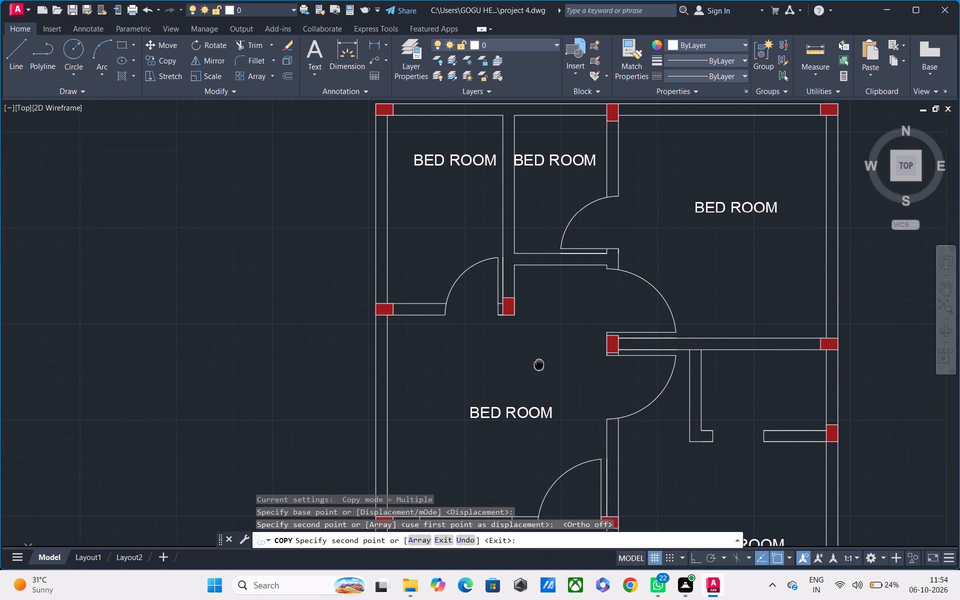
middle_click_drag(538, 364, 533, 364)
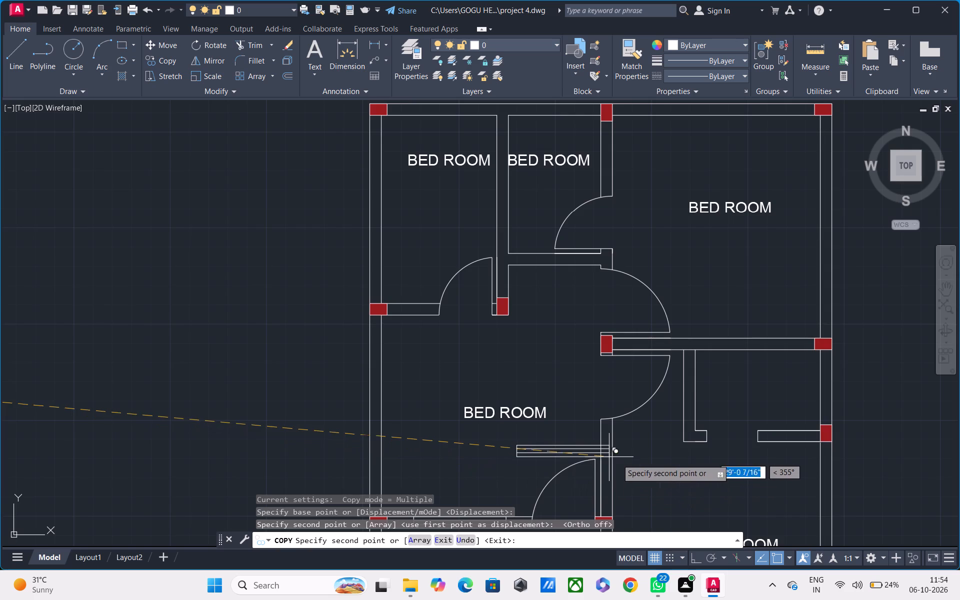
scroll(673, 462, "down", 1)
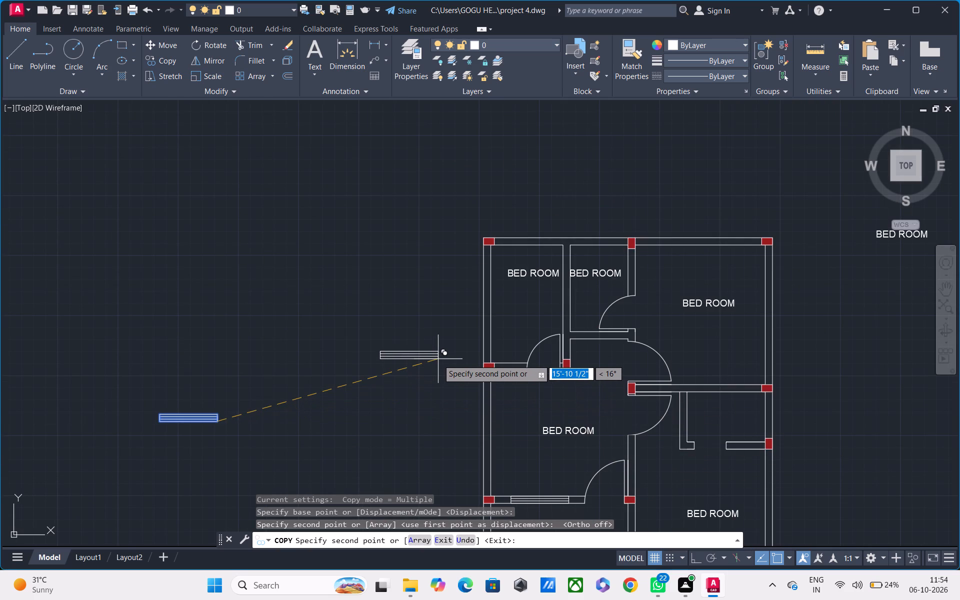
key("Escape")
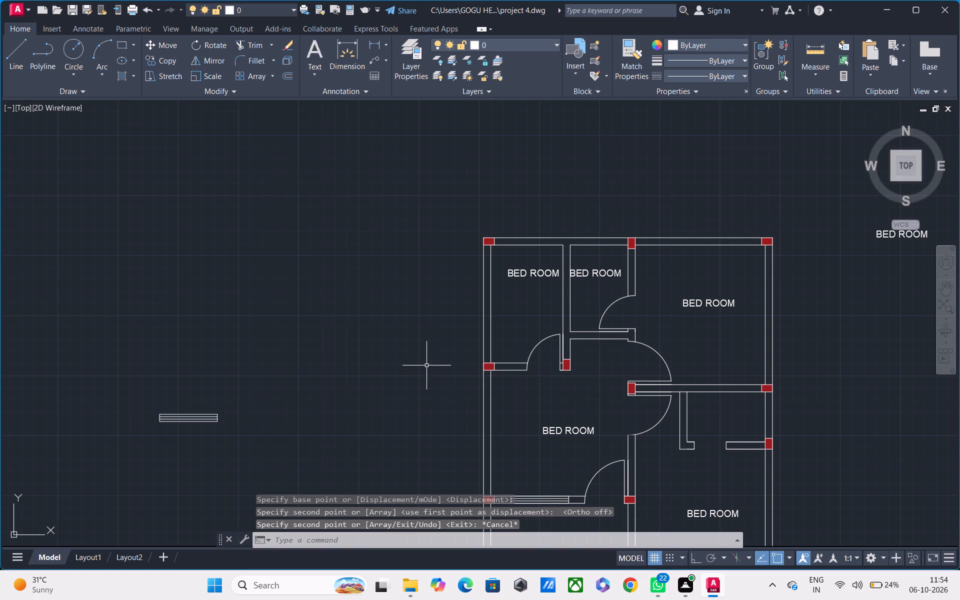
Open the Standard dimension style for modification and go through its arrow, text, primary unit and line settings.
type("DIM")
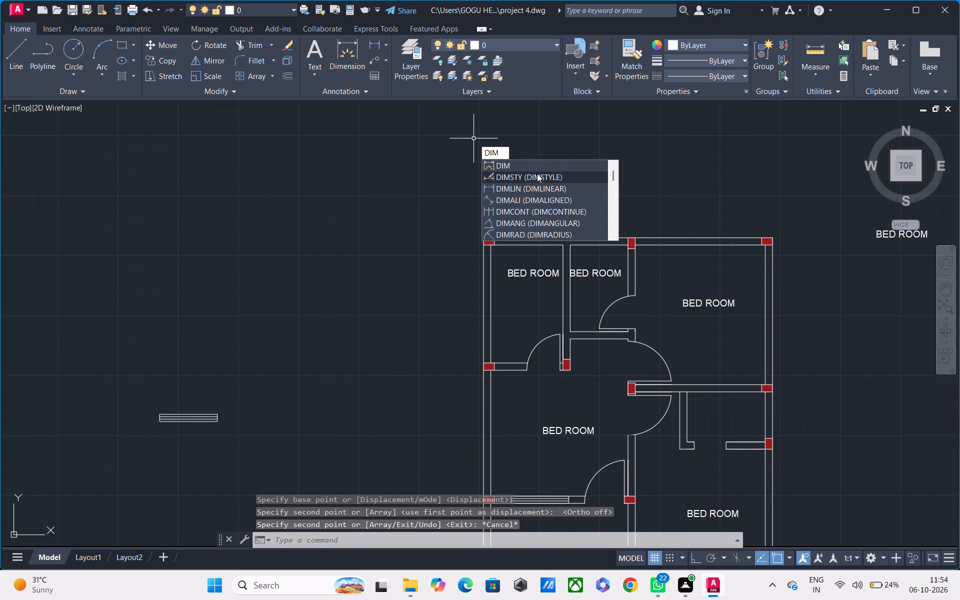
left_click(537, 173)
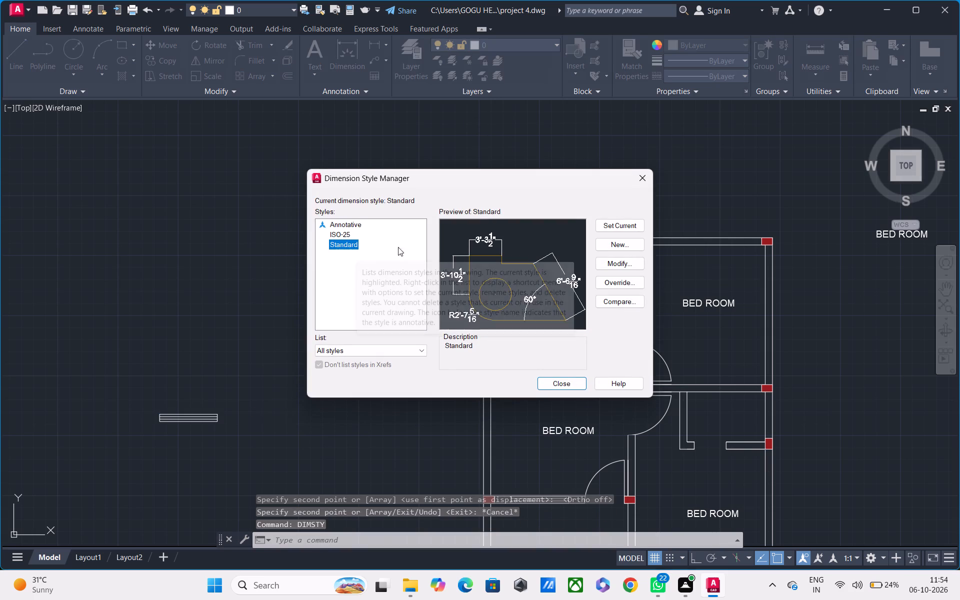
left_click(610, 260)
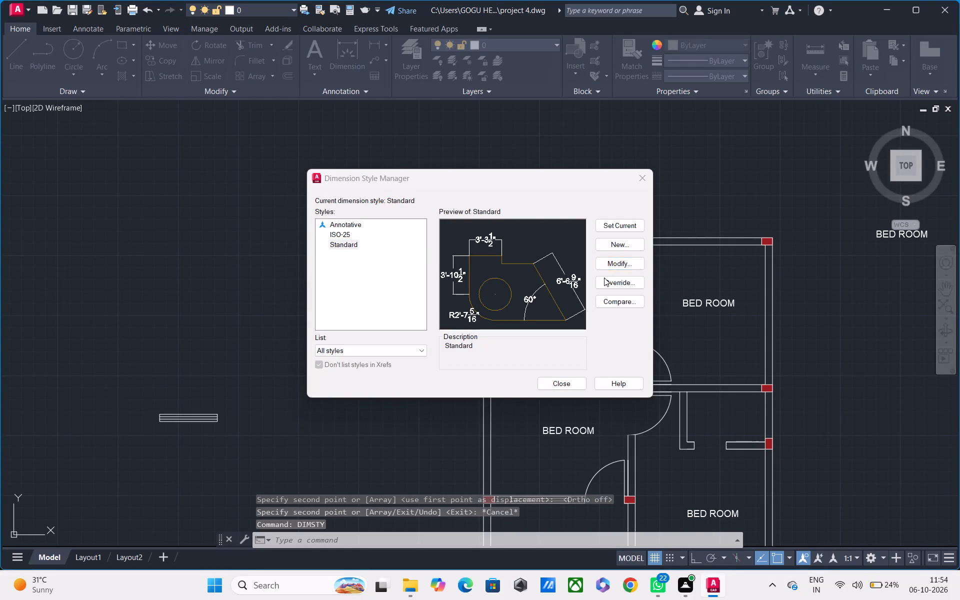
left_click(372, 155)
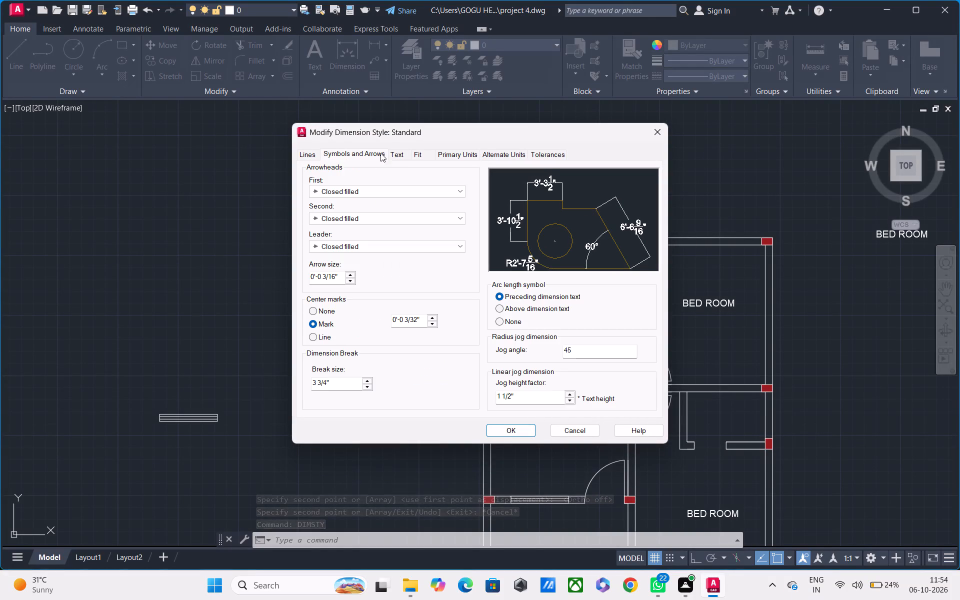
left_click(394, 150)
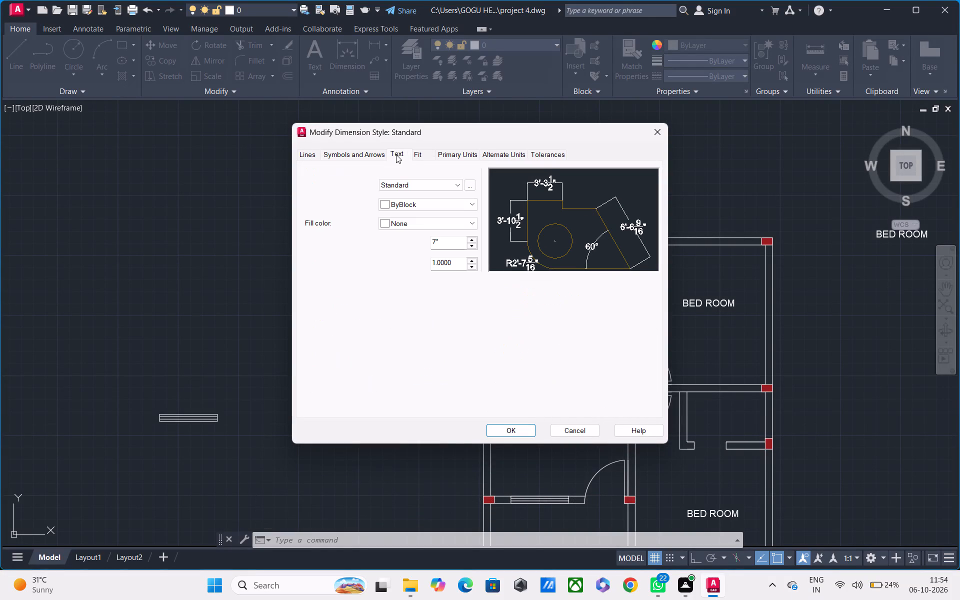
left_click(443, 150)
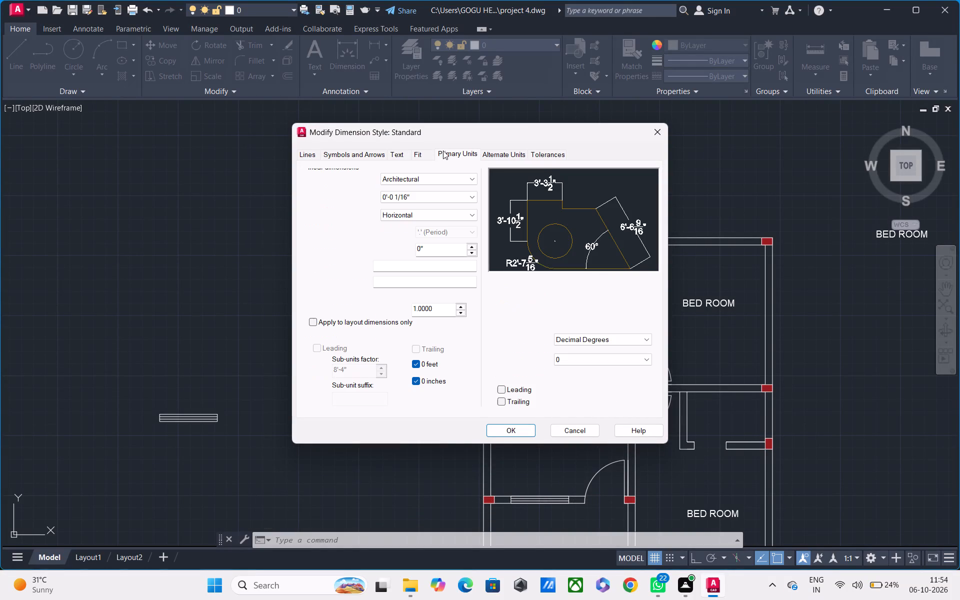
left_click(367, 156)
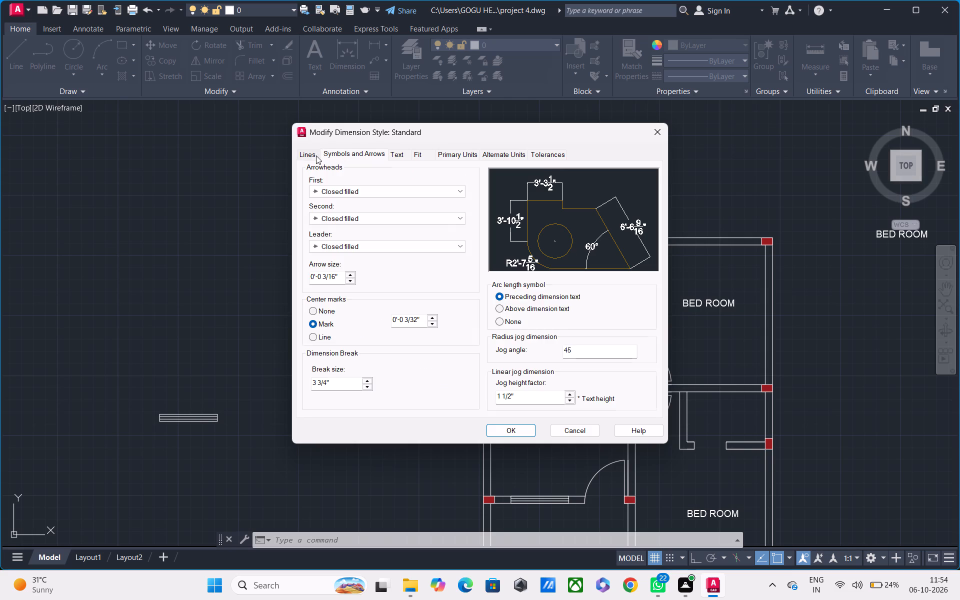
left_click(316, 155)
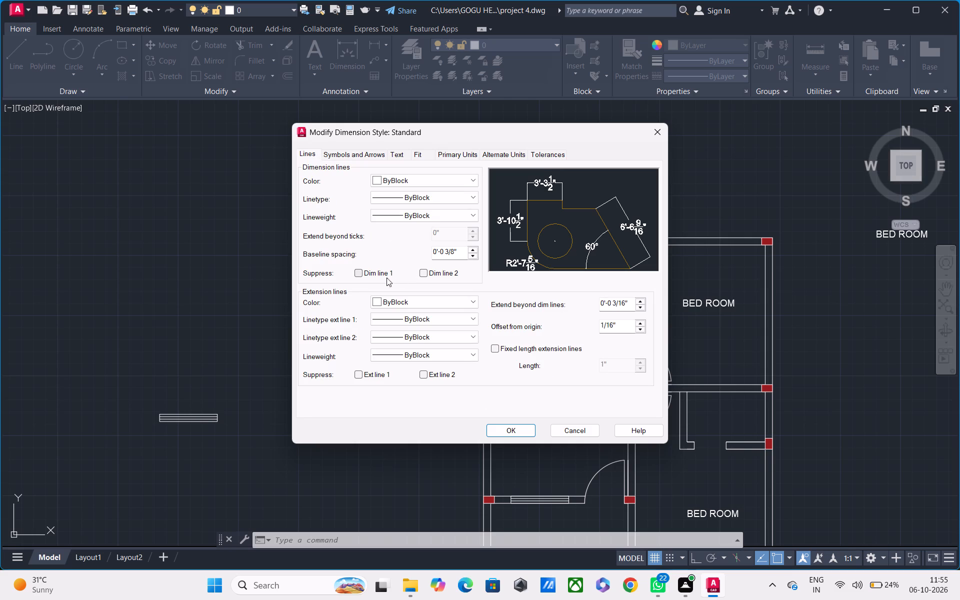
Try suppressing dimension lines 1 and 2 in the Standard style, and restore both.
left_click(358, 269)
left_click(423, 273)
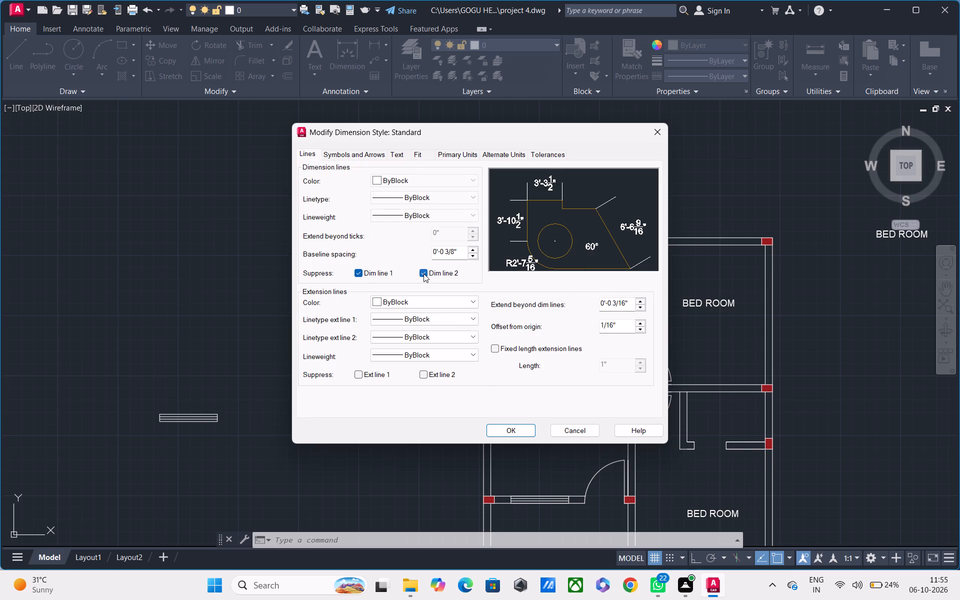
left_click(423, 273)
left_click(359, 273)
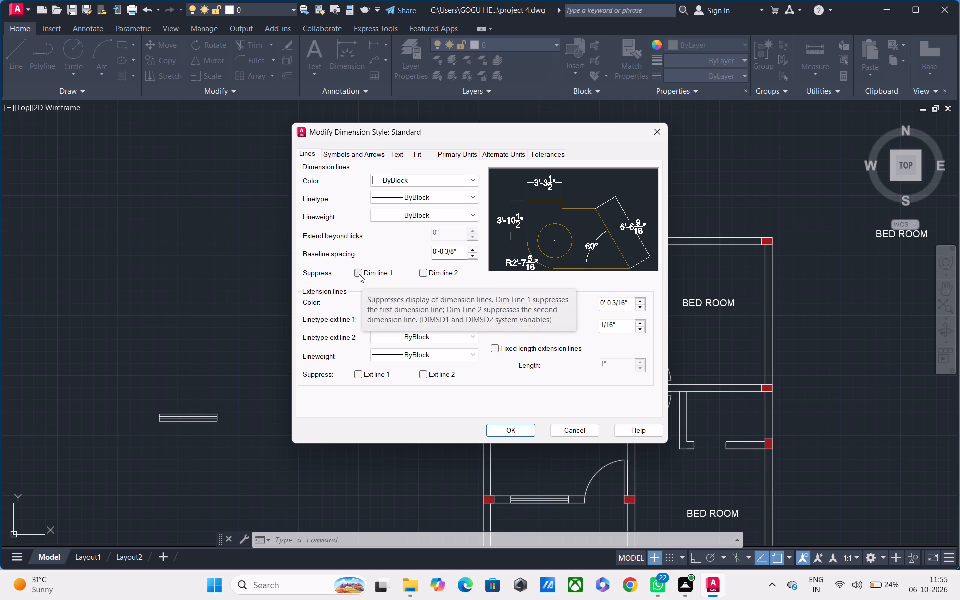
Suppress extension lines 1 and 2 in the Standard dimension style and make that style current.
left_click(359, 375)
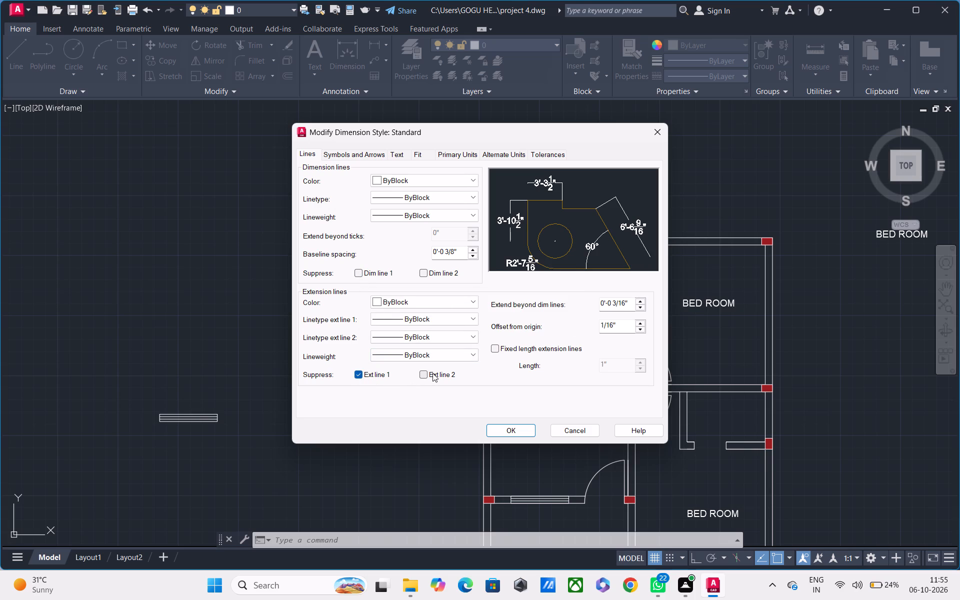
left_click(423, 373)
left_click(493, 431)
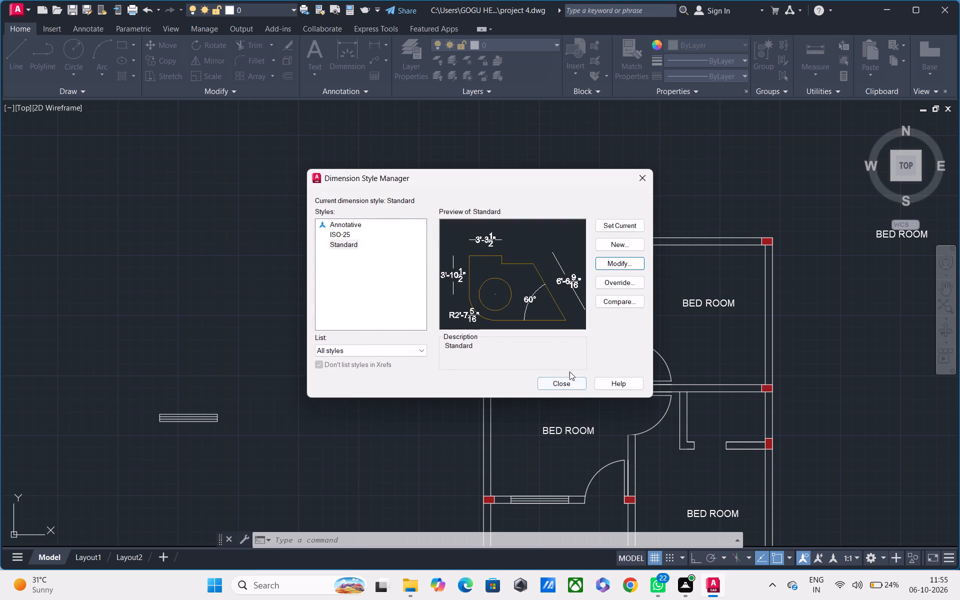
left_click(617, 224)
left_click(580, 386)
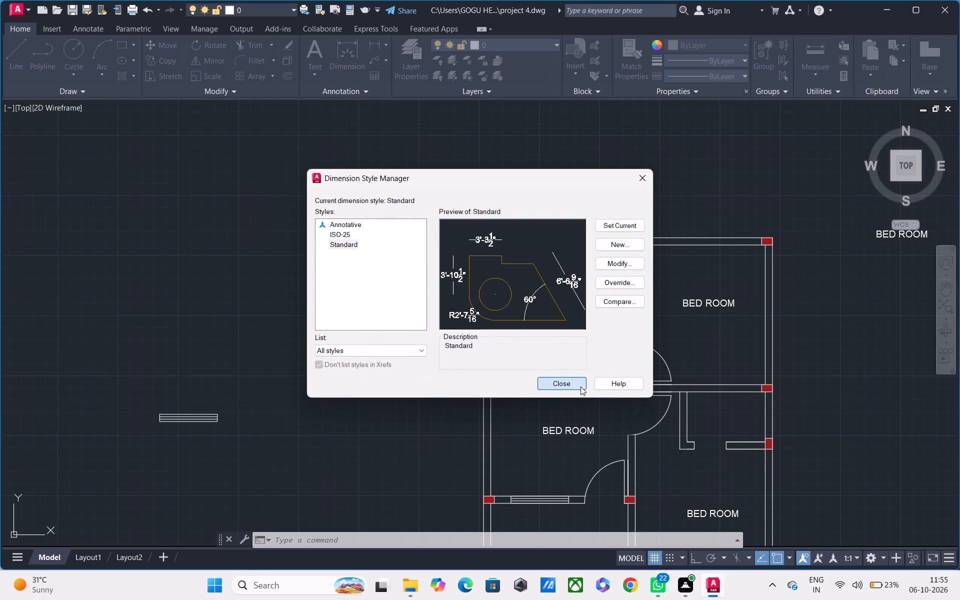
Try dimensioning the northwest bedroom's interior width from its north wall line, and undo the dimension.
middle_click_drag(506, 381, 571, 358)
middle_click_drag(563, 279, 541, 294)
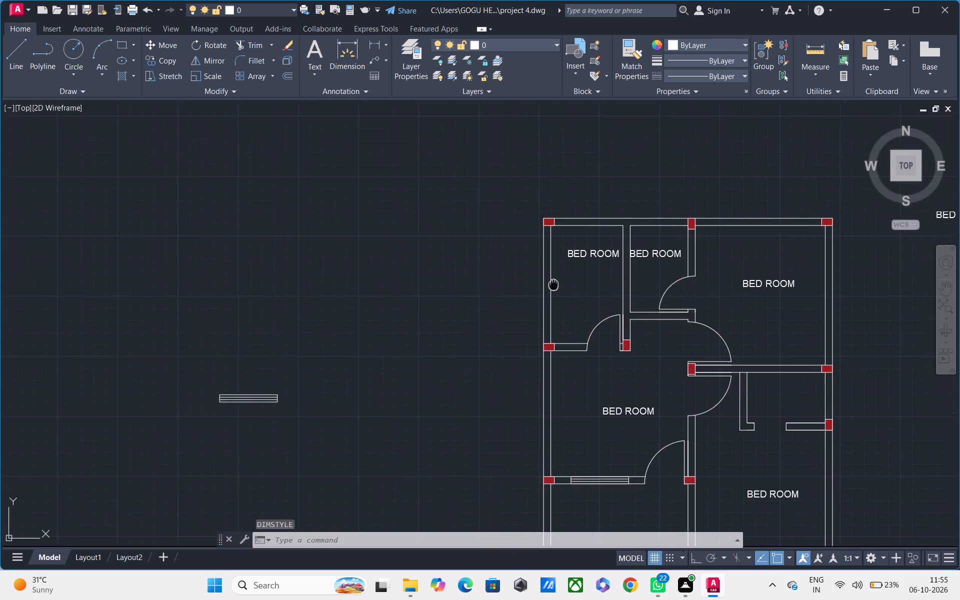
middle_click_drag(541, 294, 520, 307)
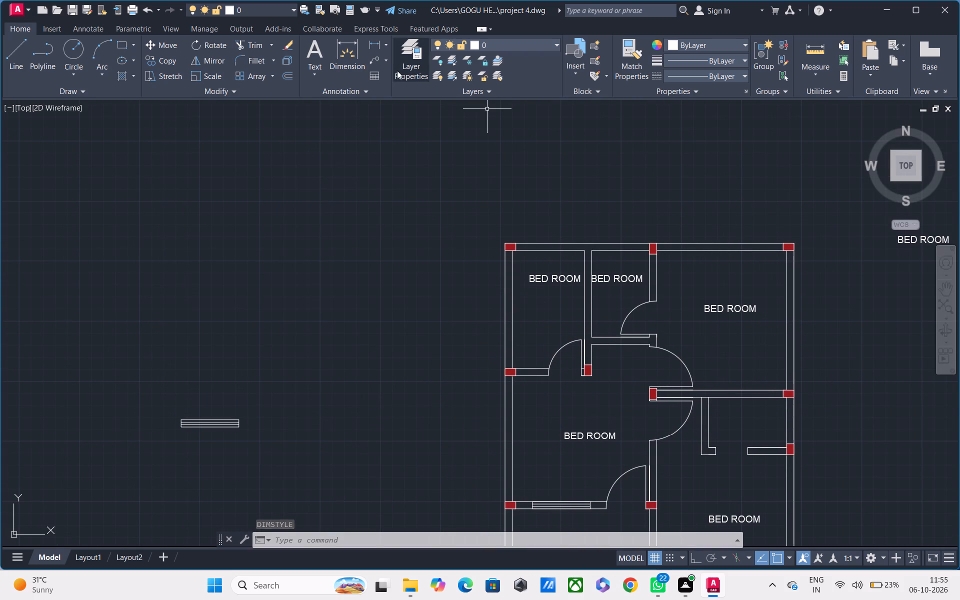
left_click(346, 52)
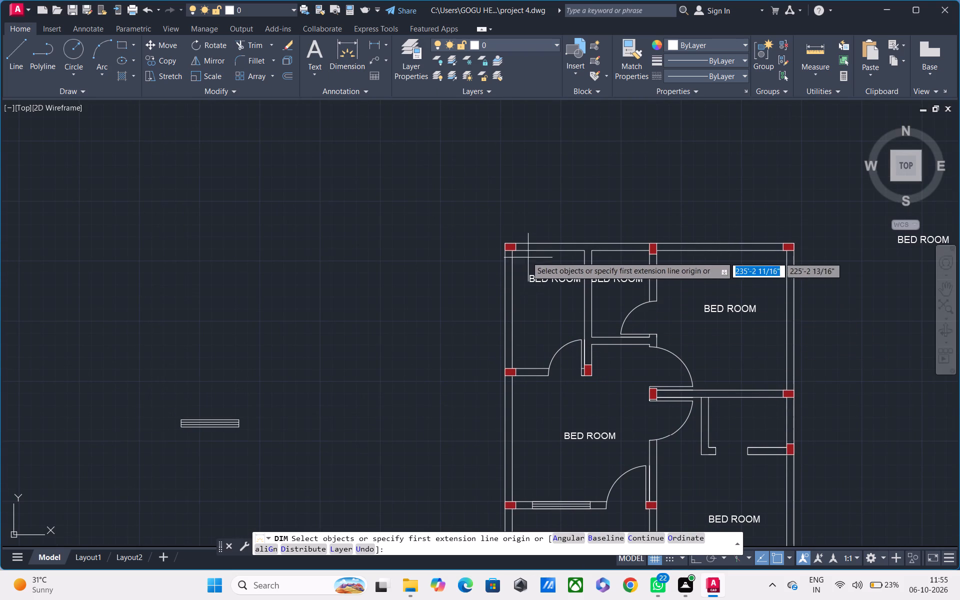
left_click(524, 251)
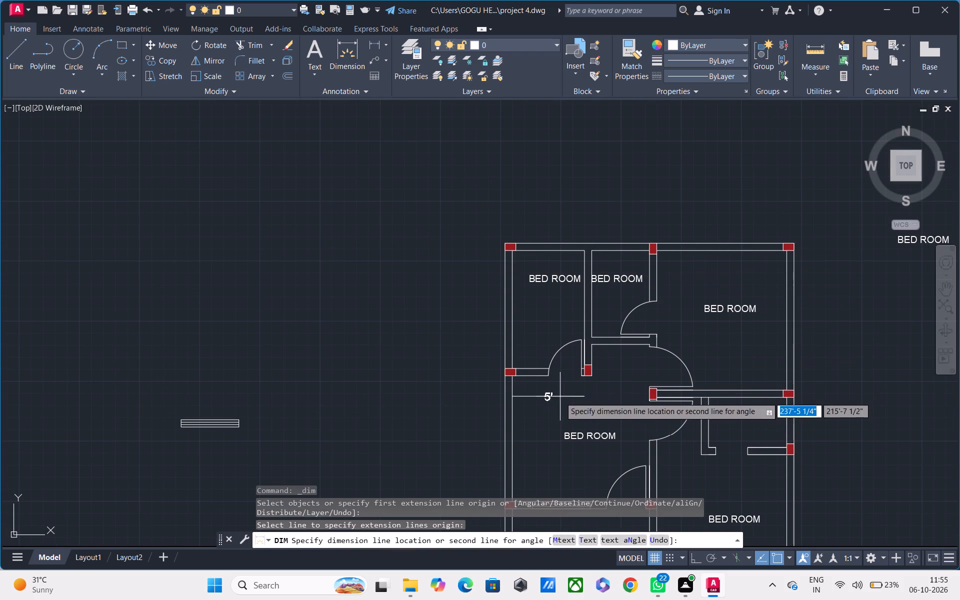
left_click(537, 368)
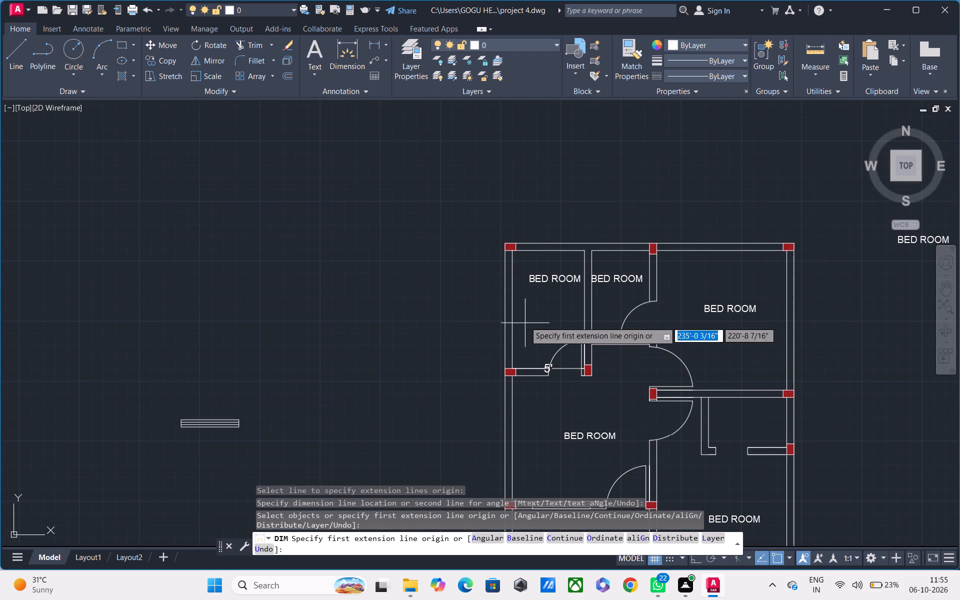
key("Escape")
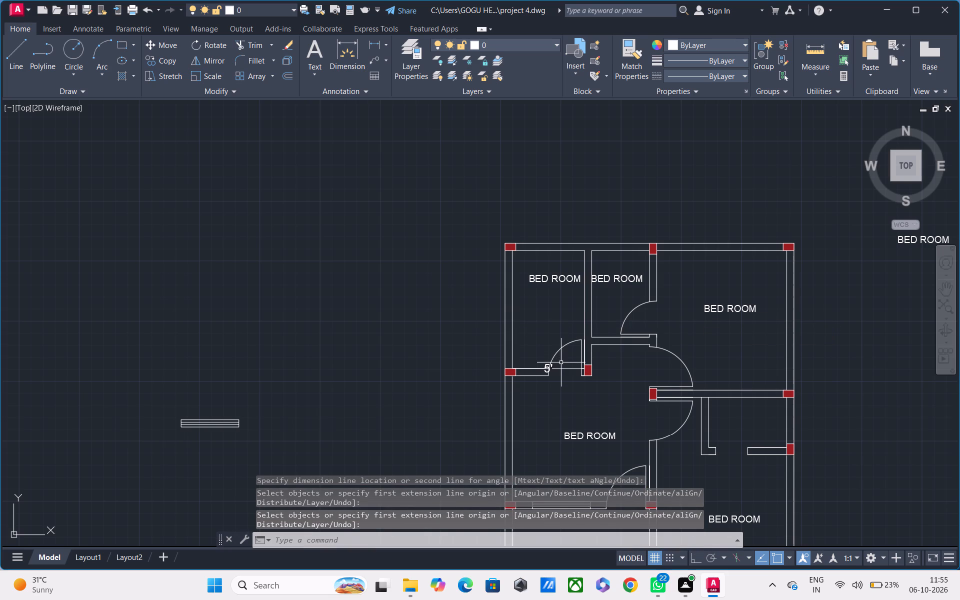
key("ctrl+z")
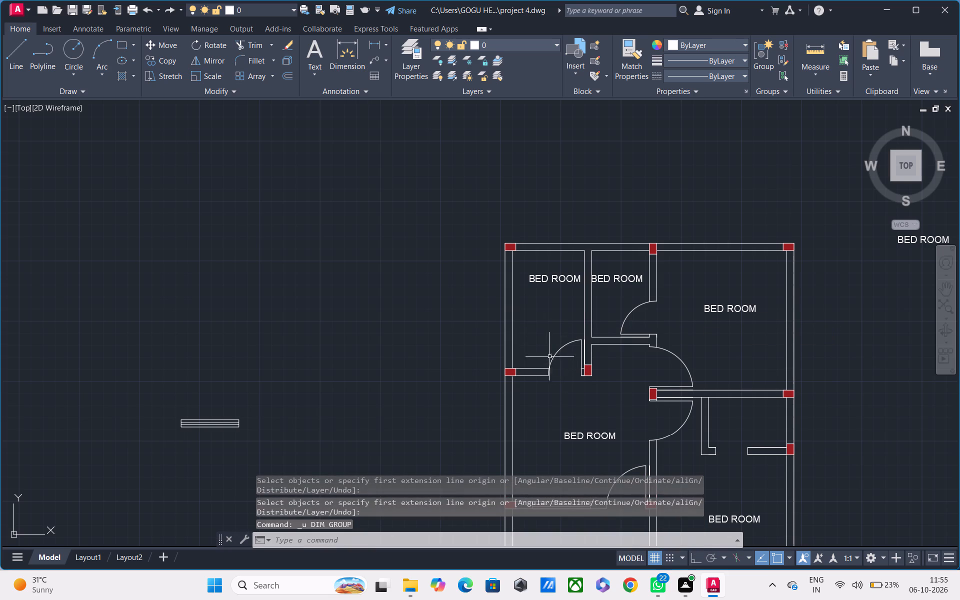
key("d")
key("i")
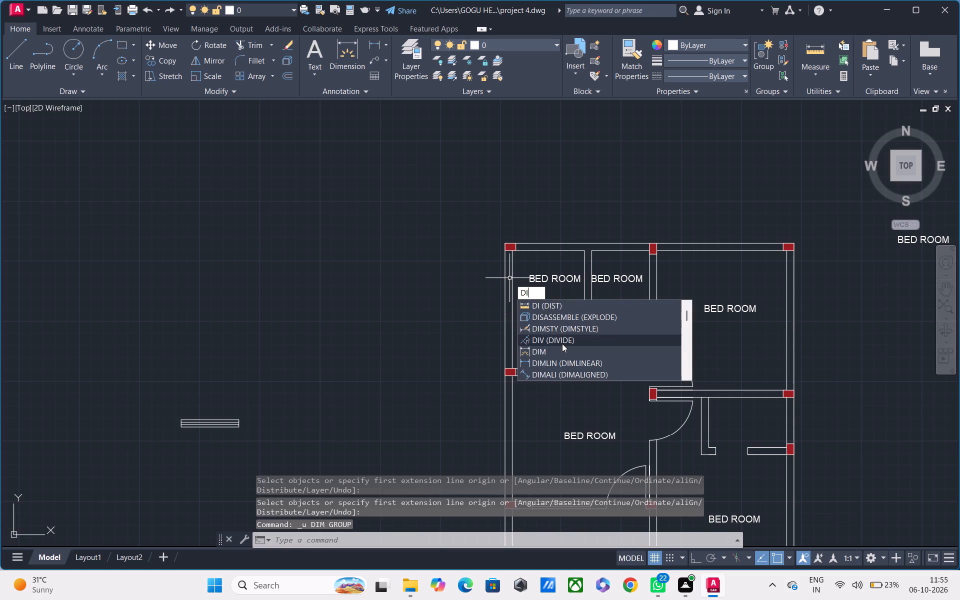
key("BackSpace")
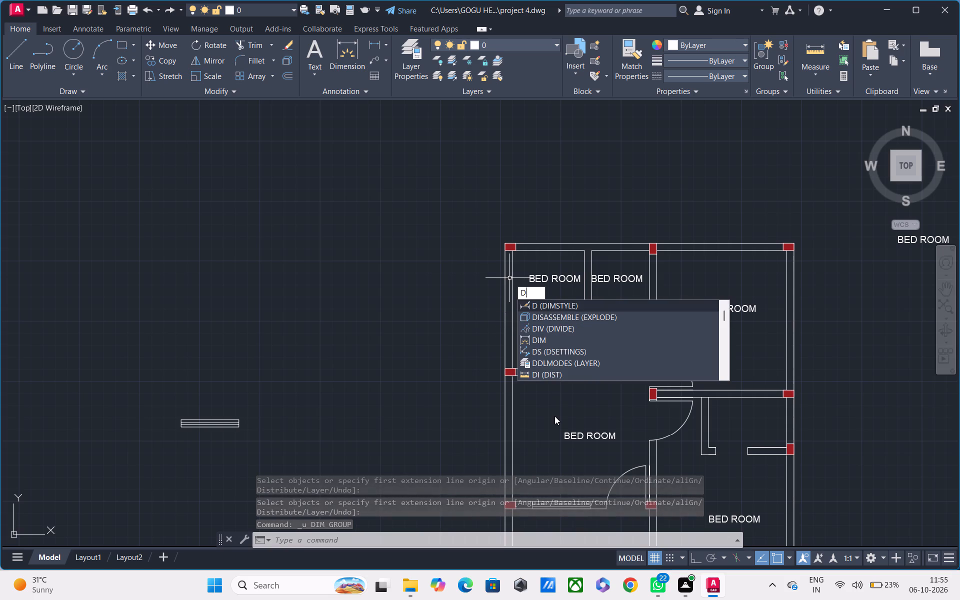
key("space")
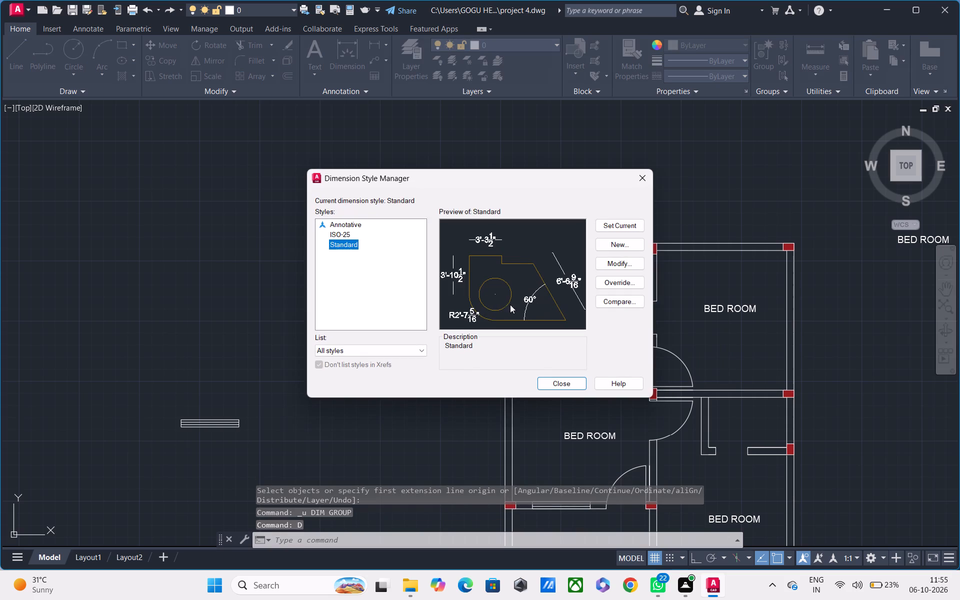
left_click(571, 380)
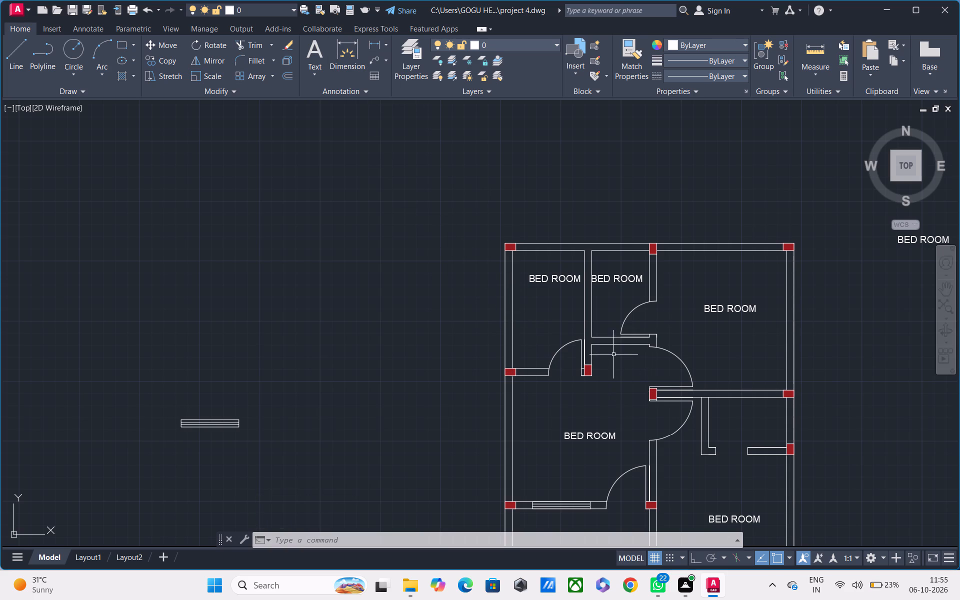
Add a vertical linear dimension for the northwest bedroom's interior length, placed inside the room near its west wall.
middle_click_drag(613, 355, 501, 385)
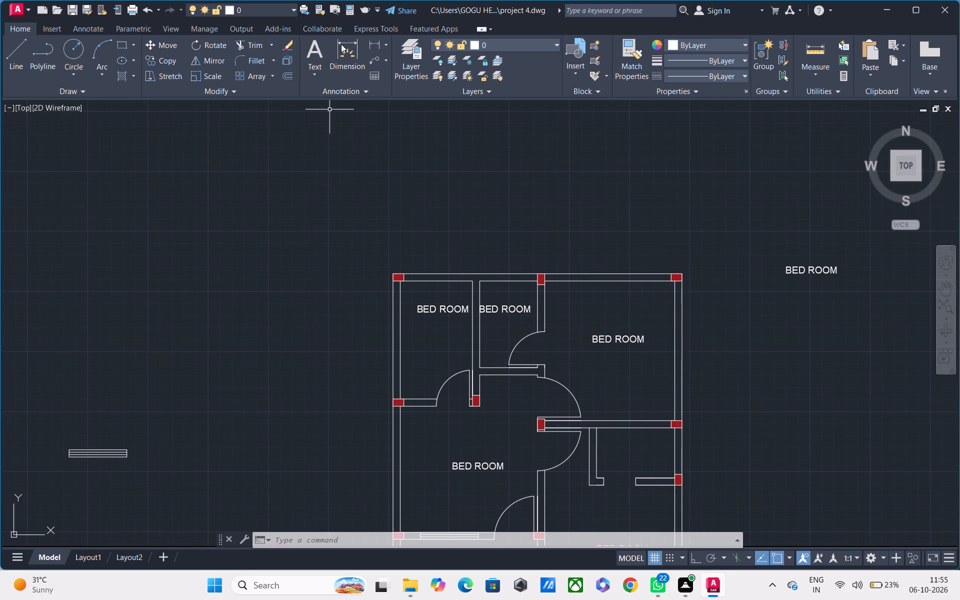
left_click(341, 44)
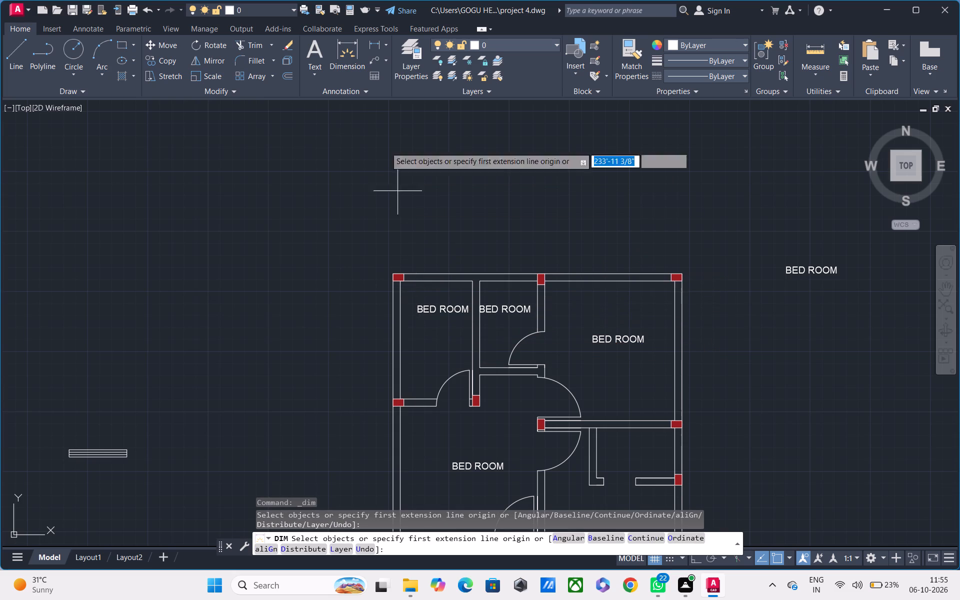
left_click(372, 44)
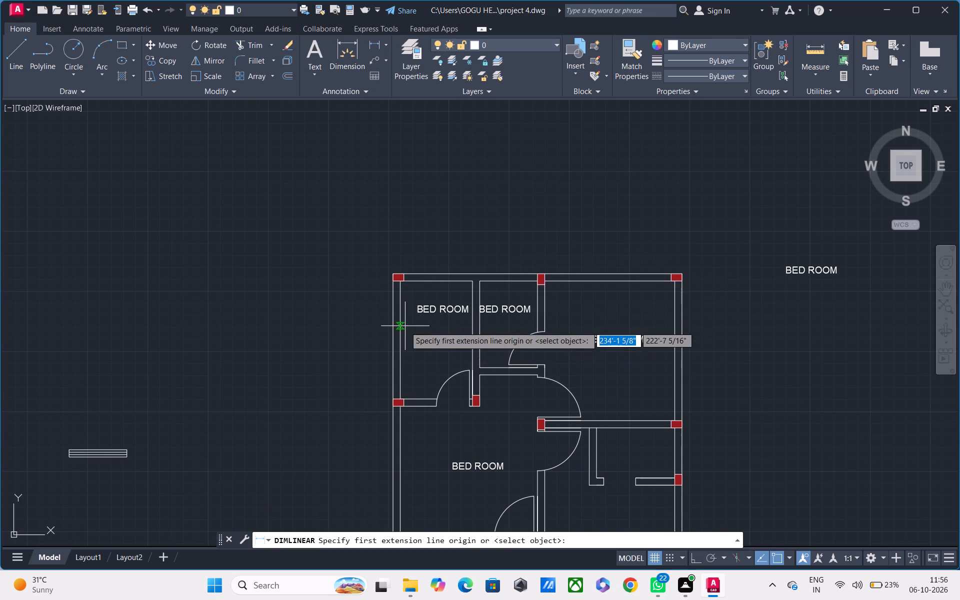
left_click(400, 285)
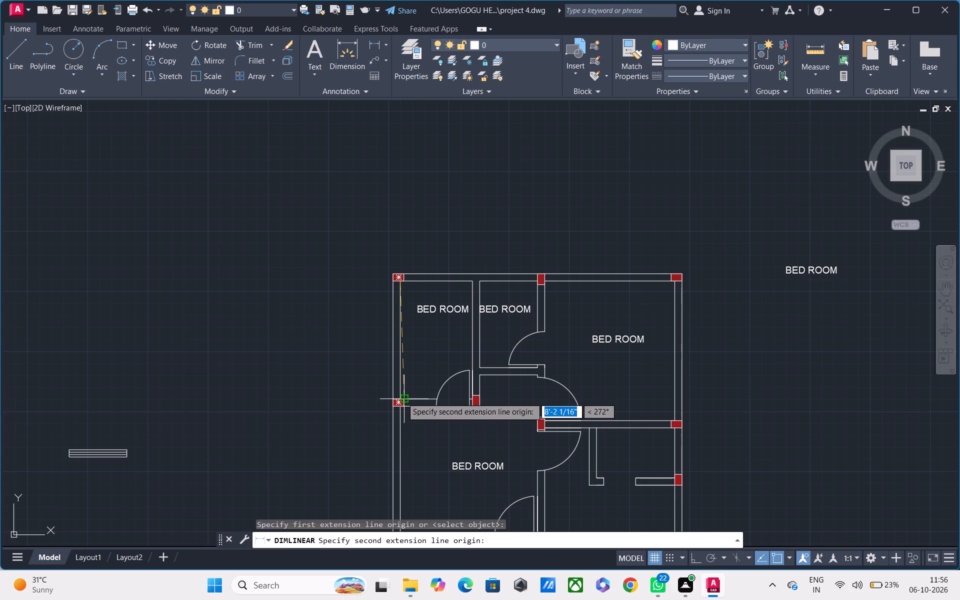
scroll(398, 400, "up", 2)
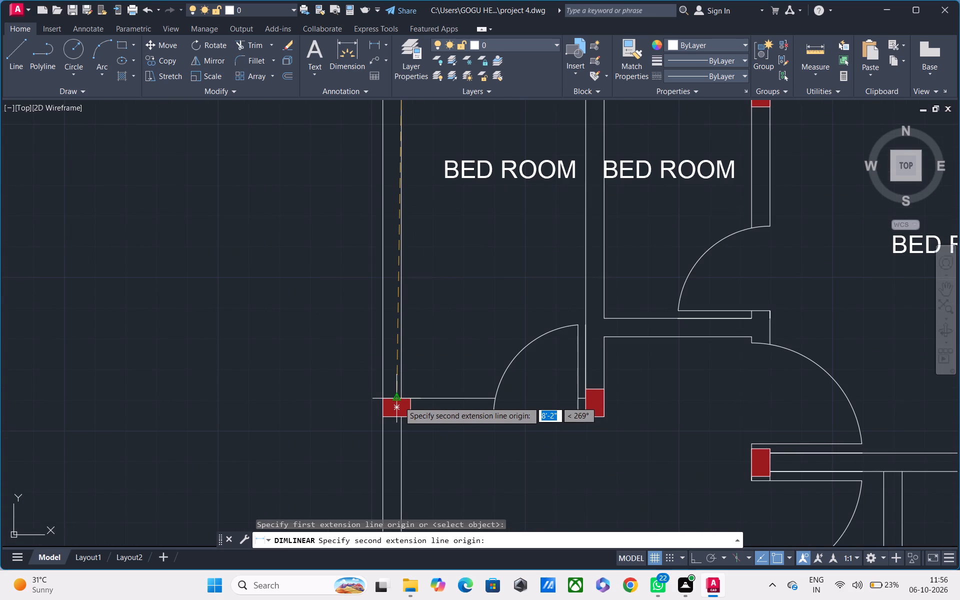
left_click(404, 401)
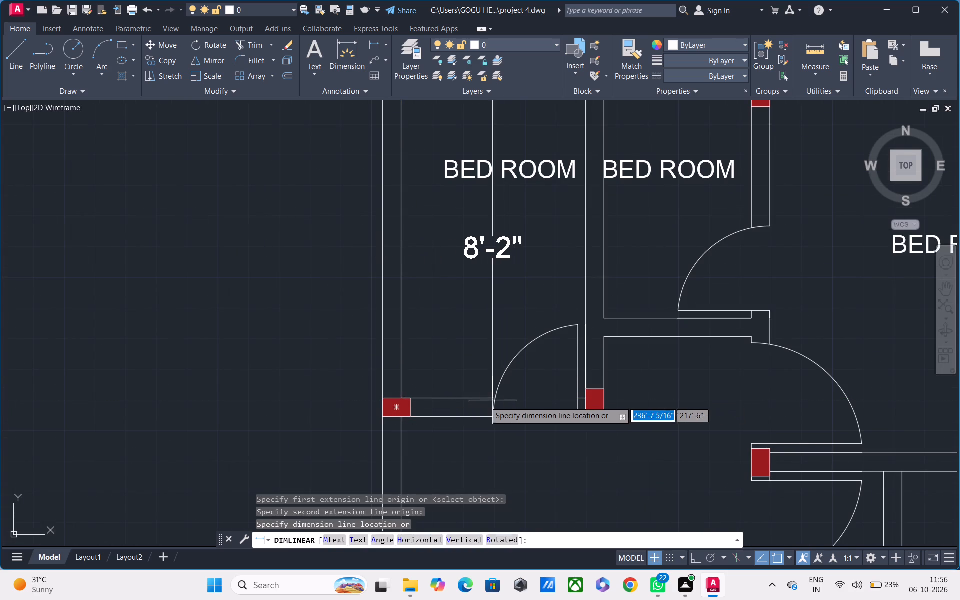
left_click(452, 402)
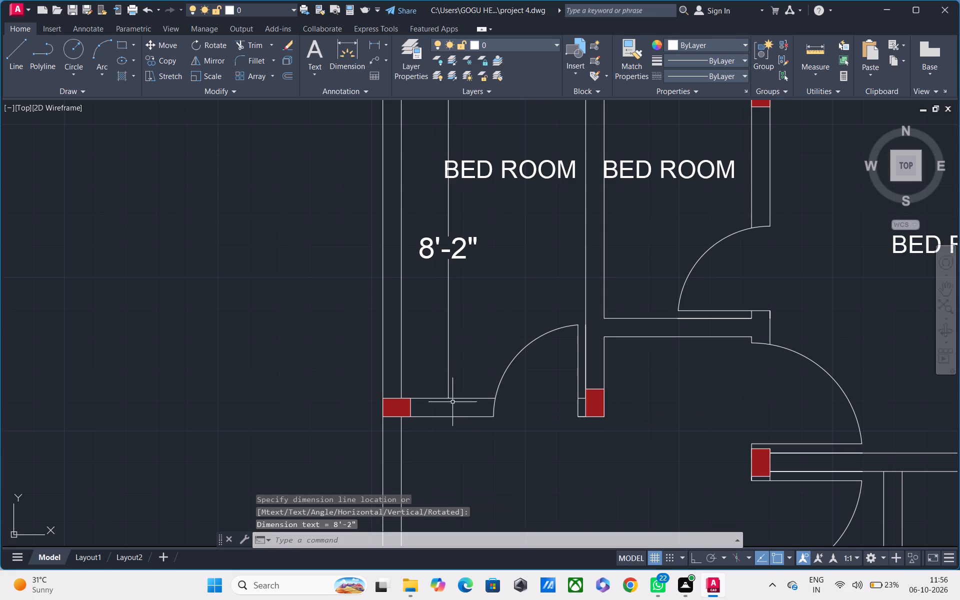
Set the arrow size of the northwest bedroom's vertical dimension to 7" in its properties.
middle_click_drag(469, 355, 475, 472)
middle_click_drag(473, 464, 471, 406)
scroll(468, 405, "up", 2)
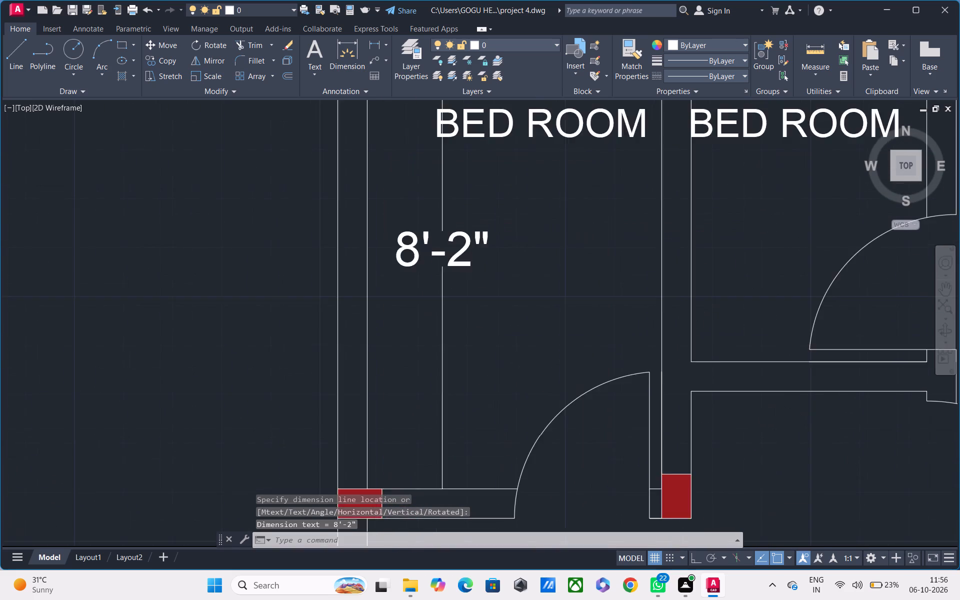
middle_click_drag(461, 415, 477, 288)
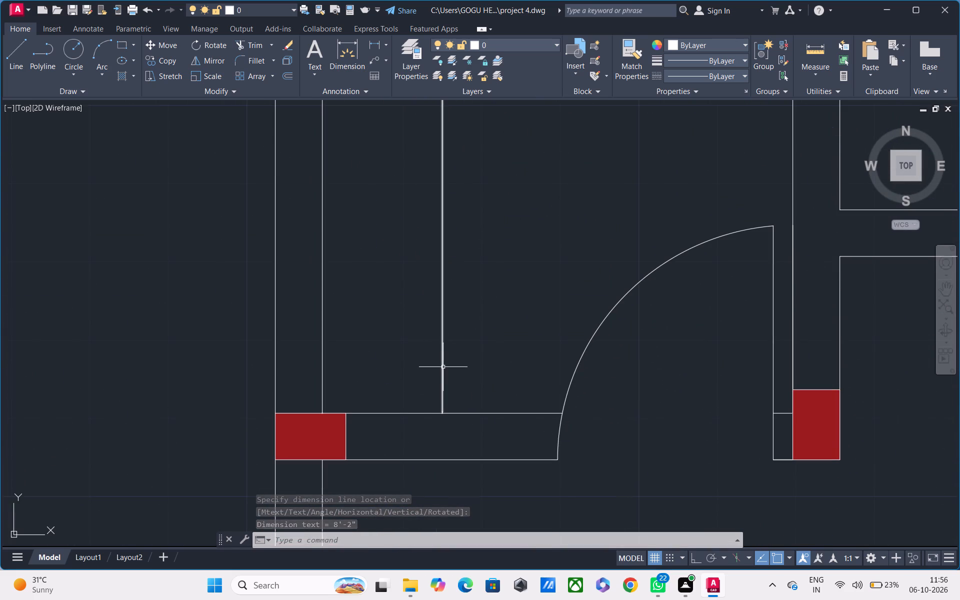
key("Escape")
left_click(443, 354)
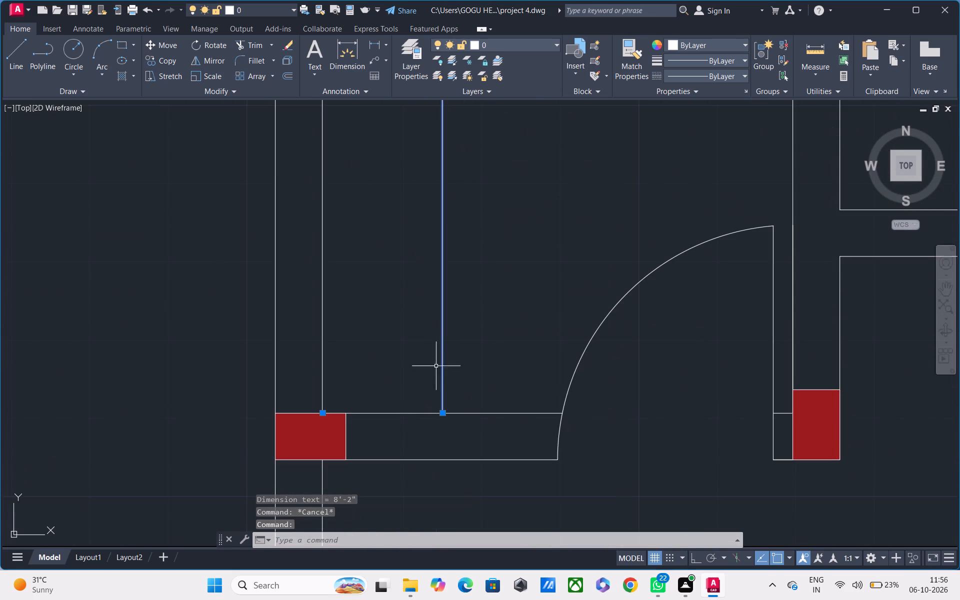
right_click(433, 374)
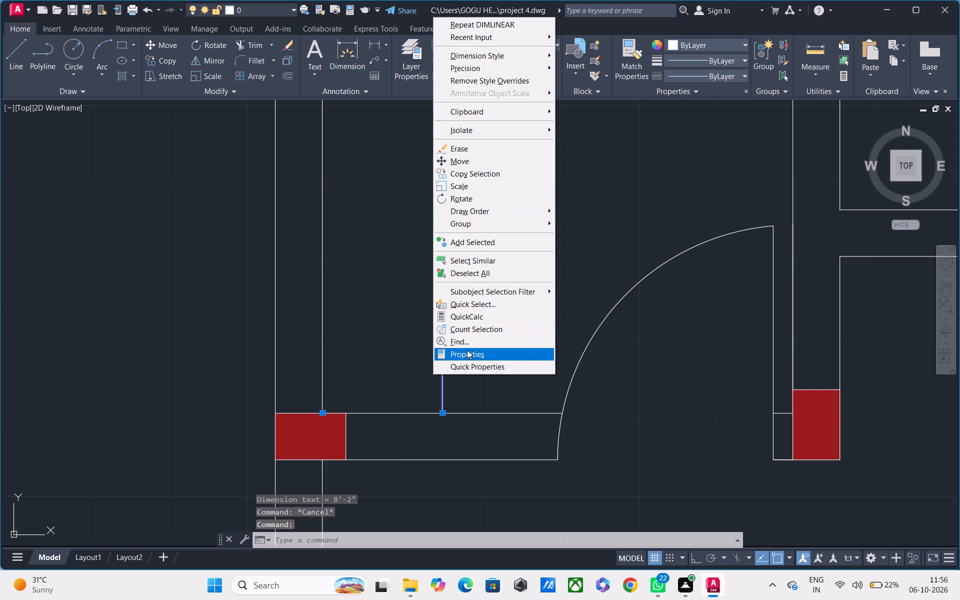
left_click(467, 352)
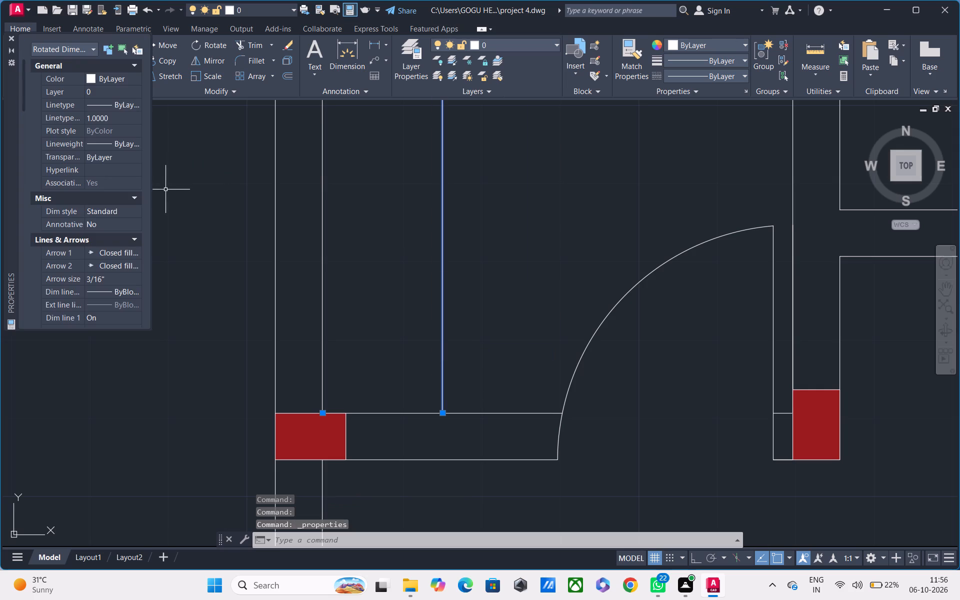
left_click(112, 276)
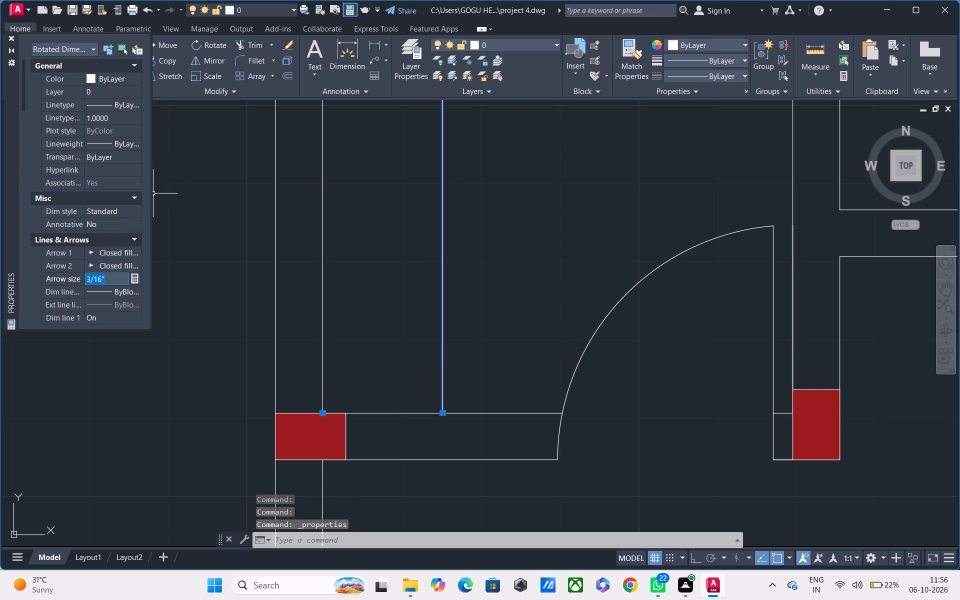
key("BackSpace")
type("7\"")
key("Return")
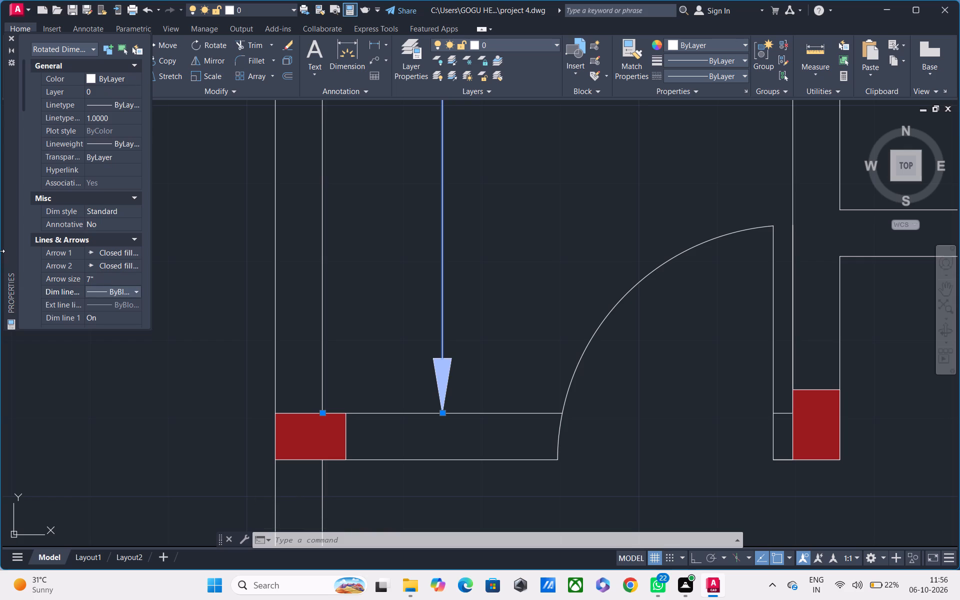
key("Escape")
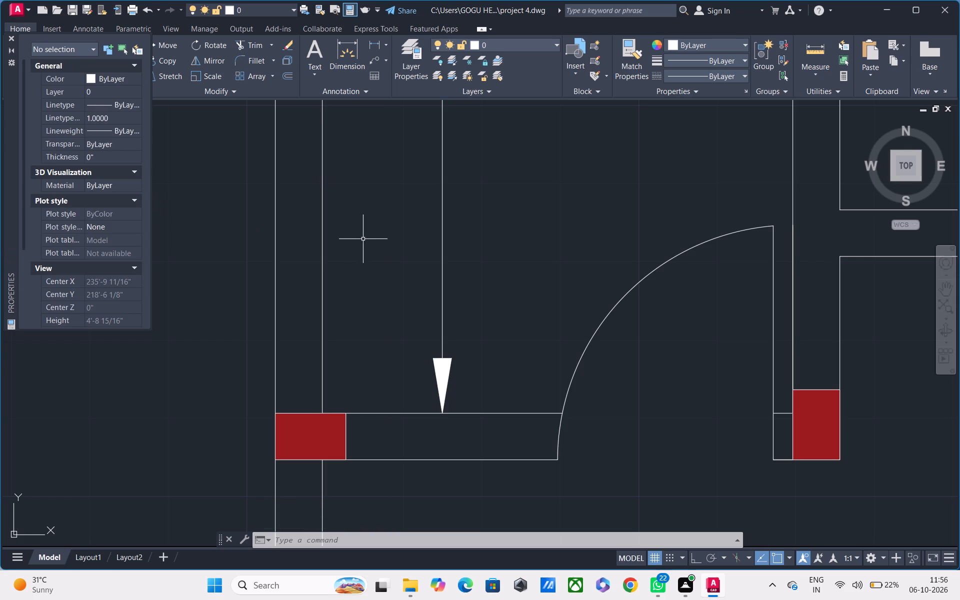
Add a horizontal linear dimension for the northwest bedroom's interior width, placed above its room label, and close the object properties.
scroll(365, 240, "down", 2)
middle_click_drag(418, 271, 448, 469)
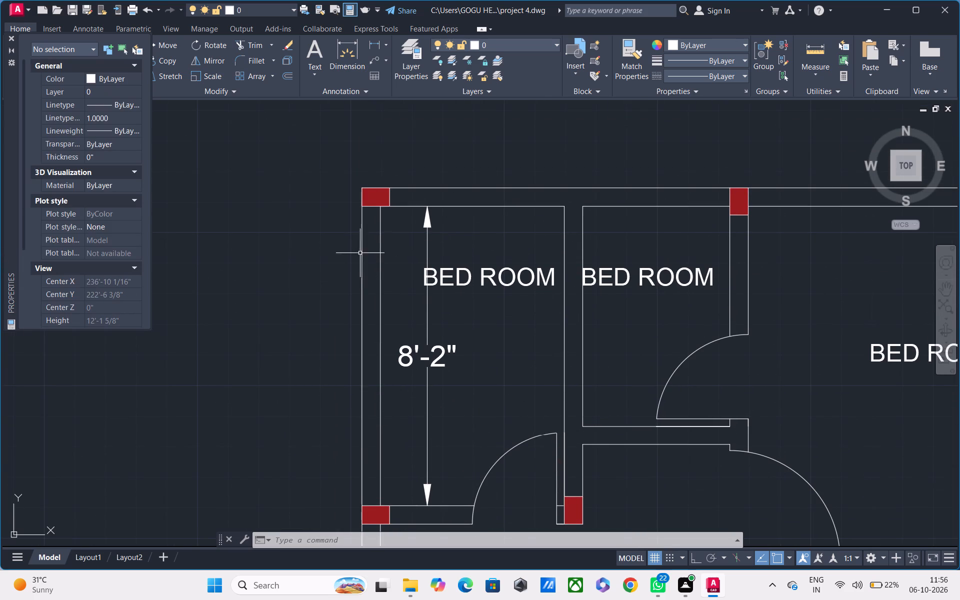
left_click(372, 37)
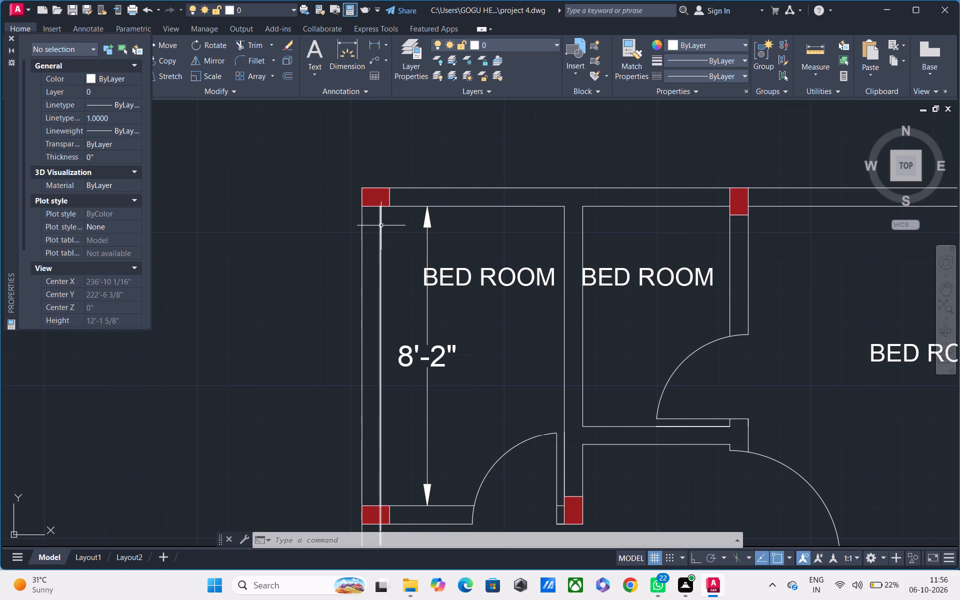
left_click(372, 45)
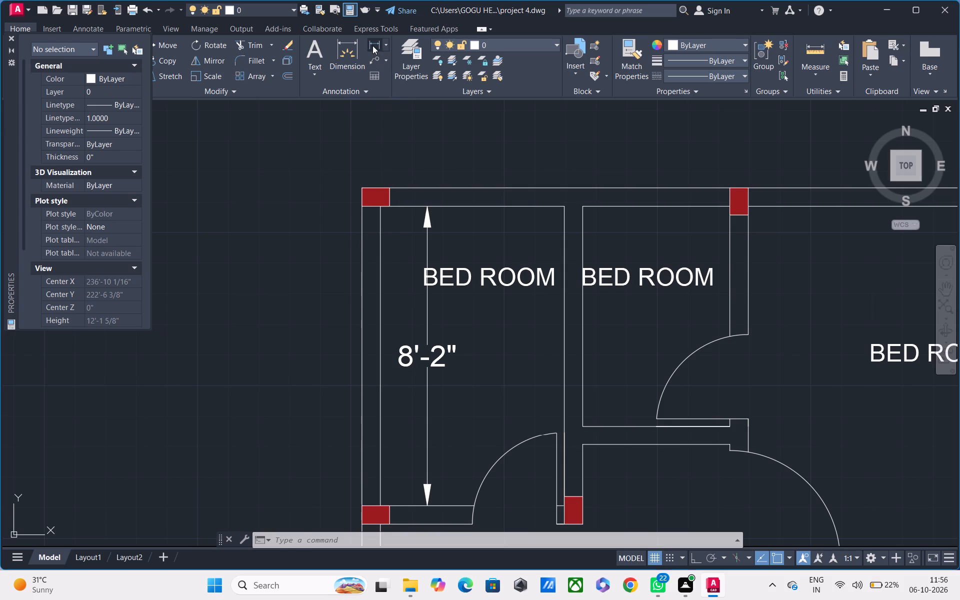
left_click(379, 224)
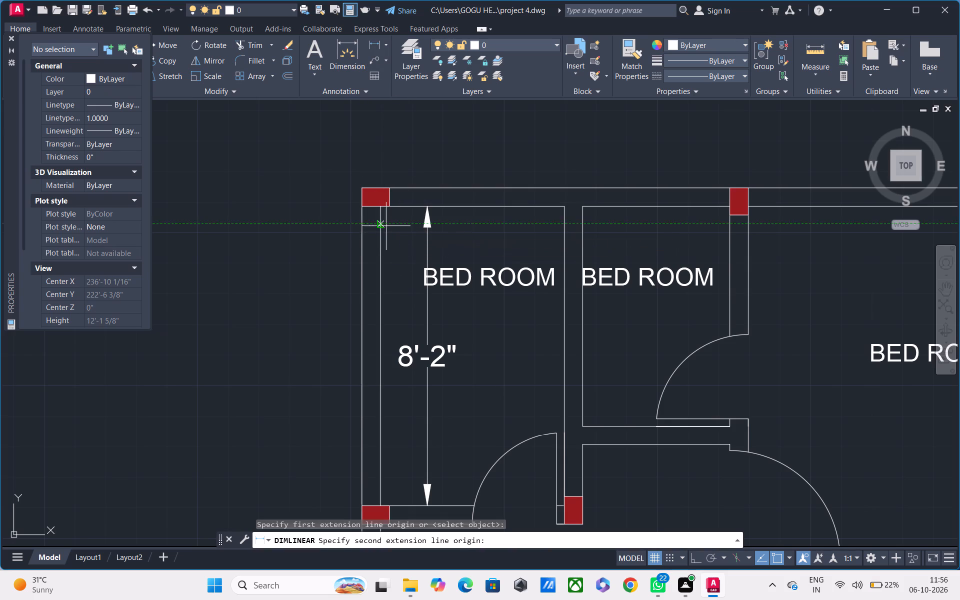
left_click(565, 223)
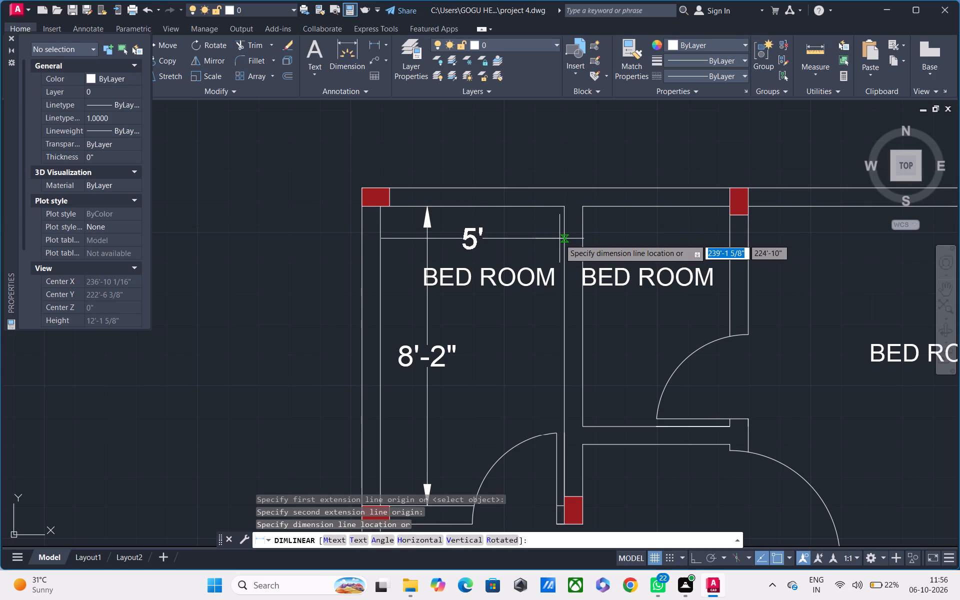
left_click(559, 238)
key("Escape")
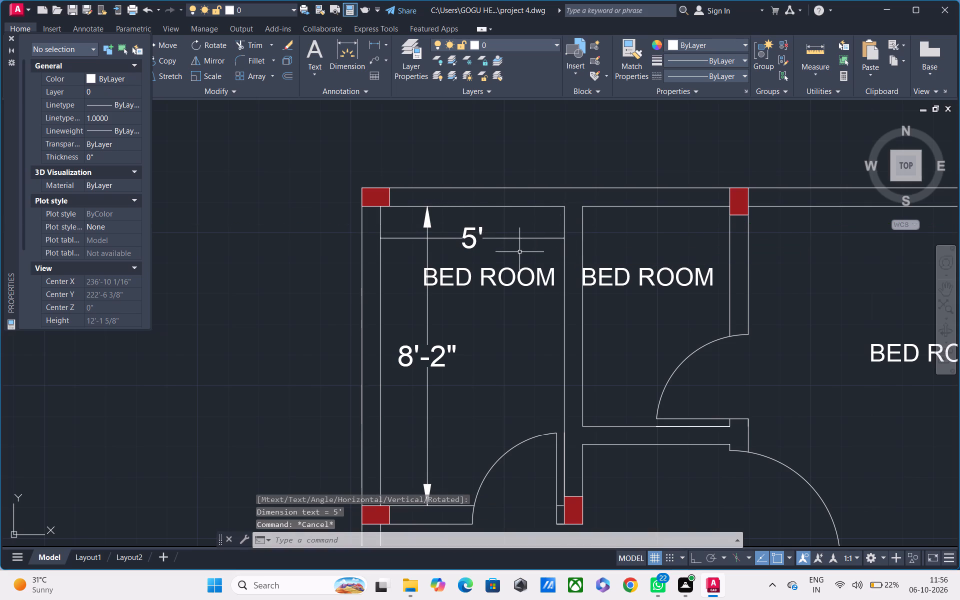
left_click(13, 38)
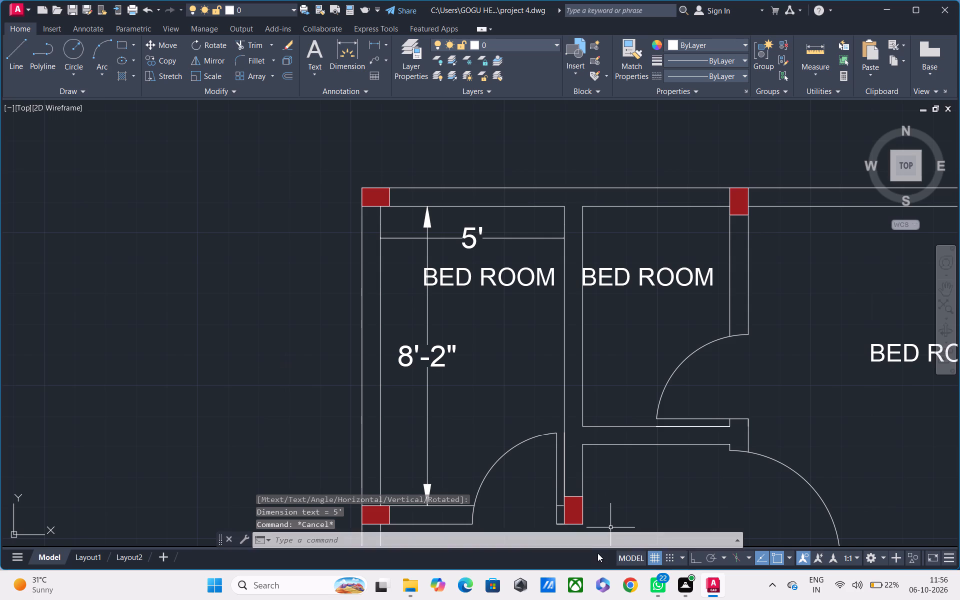
Set the Standard dimension style's arrow size to 7".
key("d")
key("space")
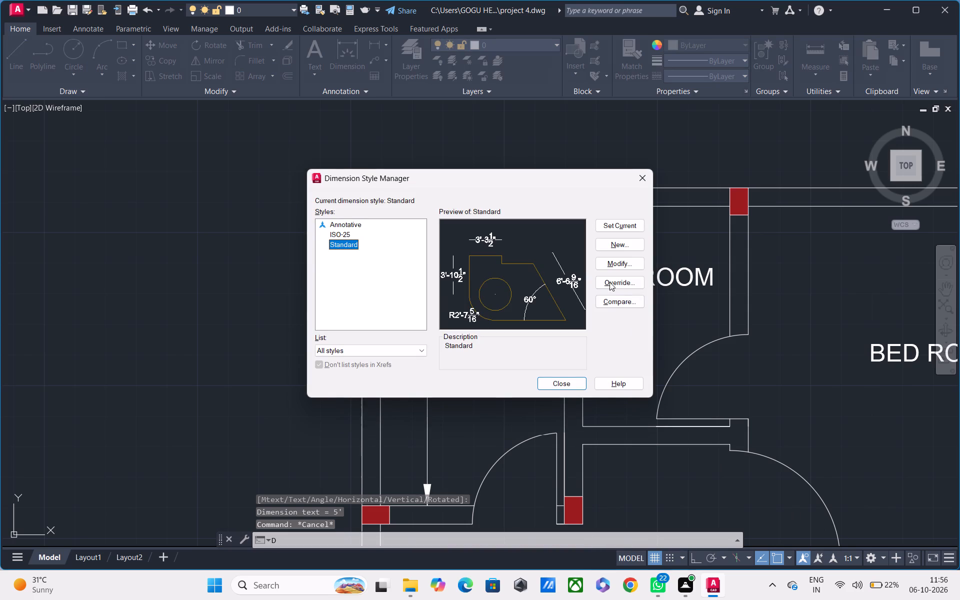
left_click(607, 267)
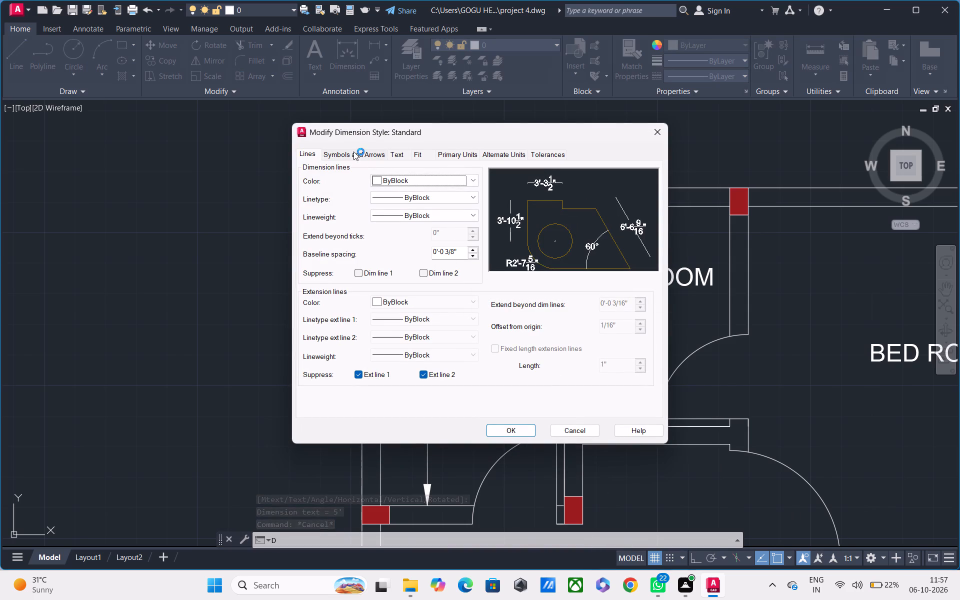
left_click(404, 155)
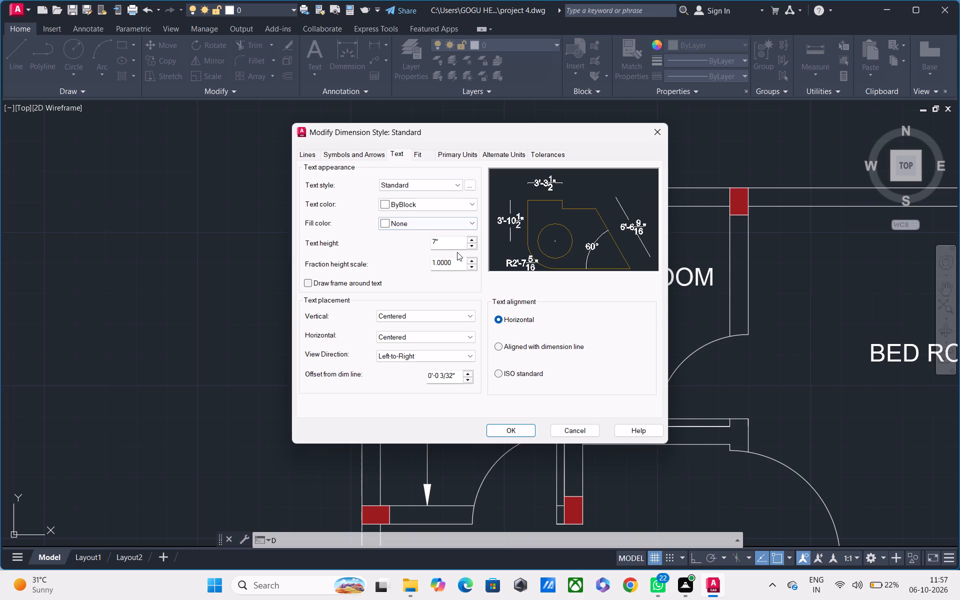
left_click(339, 152)
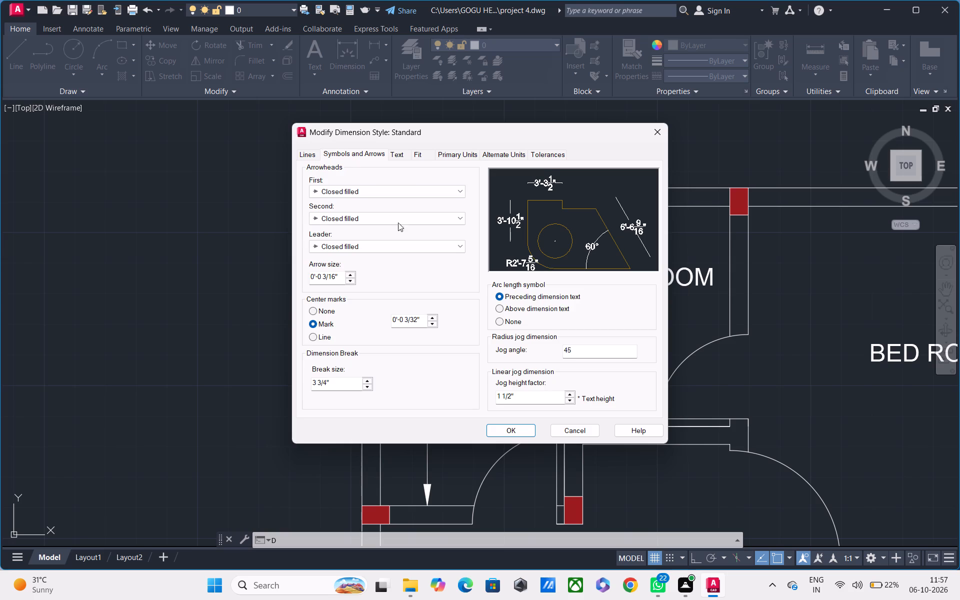
left_click_drag(343, 276, 299, 282)
key("BackSpace")
key("4")
key("BackSpace")
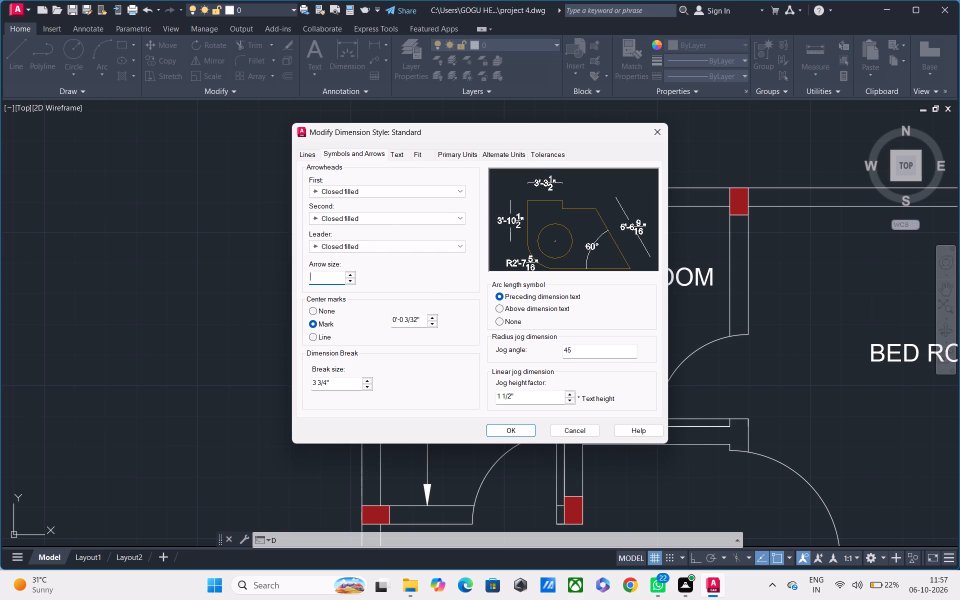
type("7\"")
key("Return")
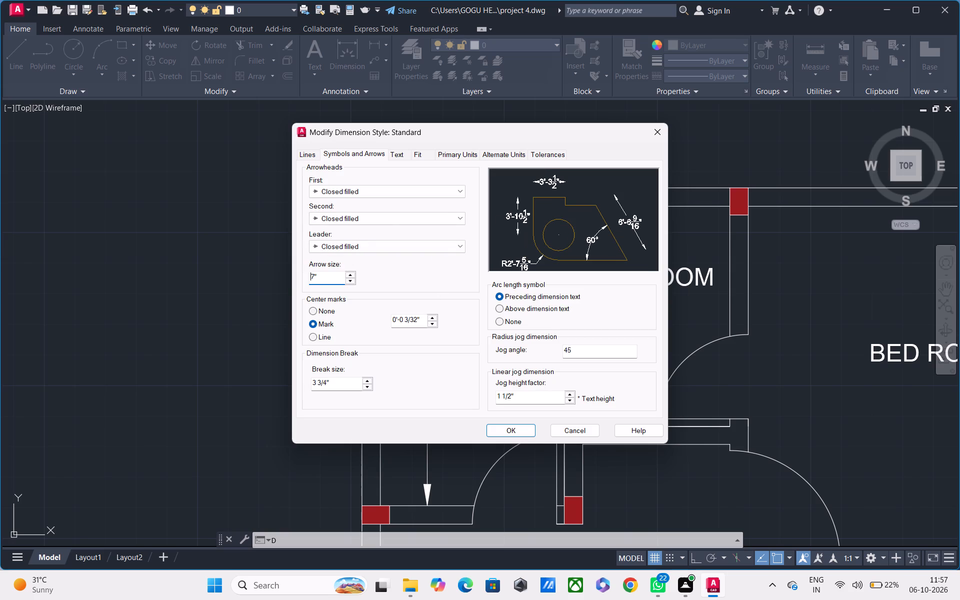
left_click(503, 432)
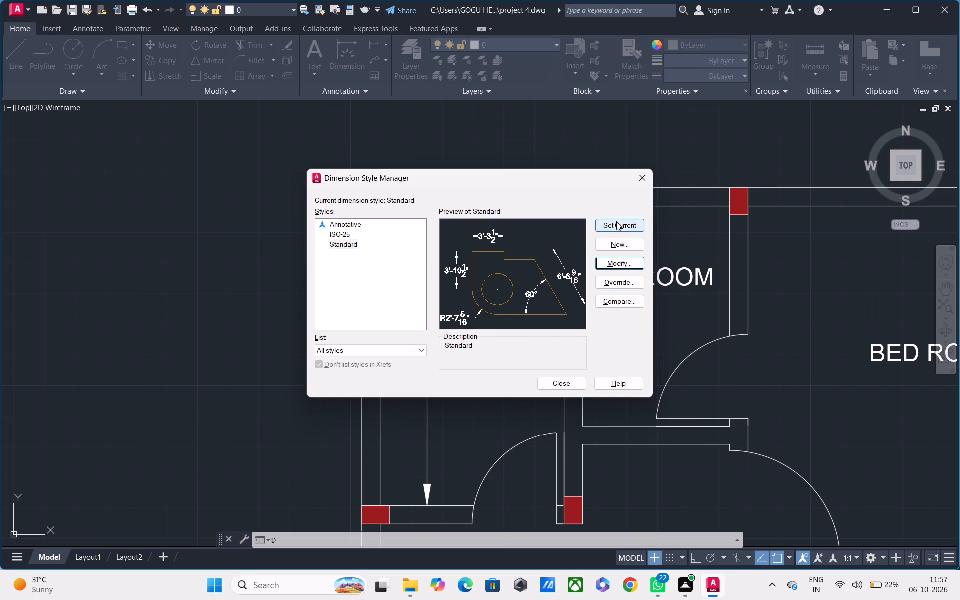
Make Standard the current dimension style and close the Dimension Style Manager.
left_click(616, 221)
left_click(557, 386)
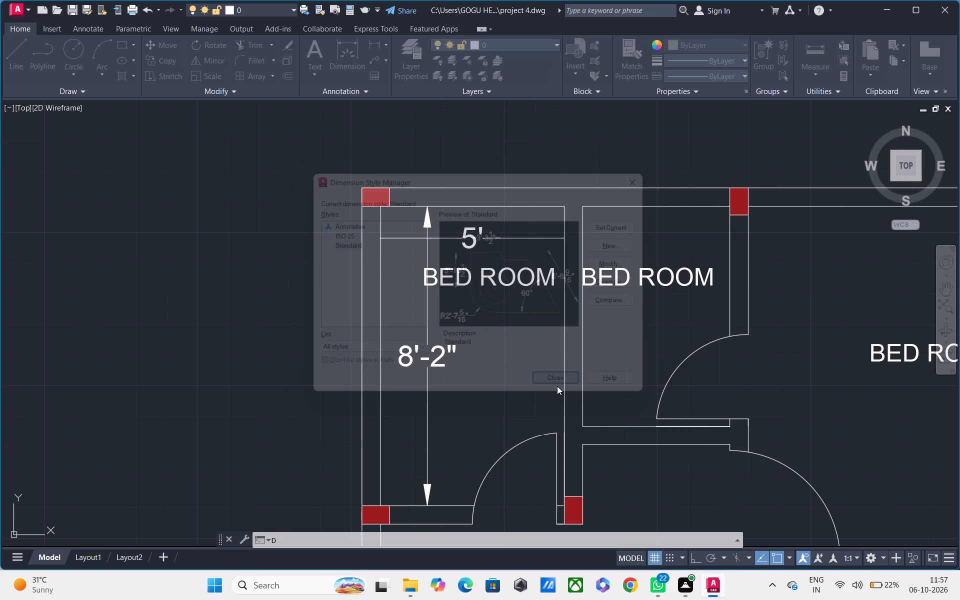
Add a horizontal linear dimension for the middle north bedroom's interior width, placed above its room label.
scroll(547, 303, "down", 1)
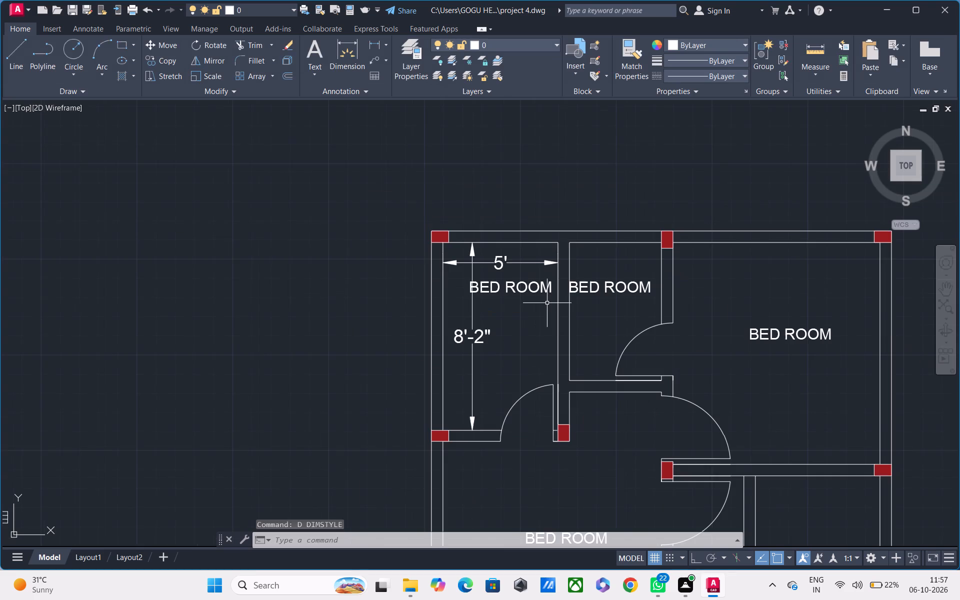
middle_click_drag(547, 298, 438, 311)
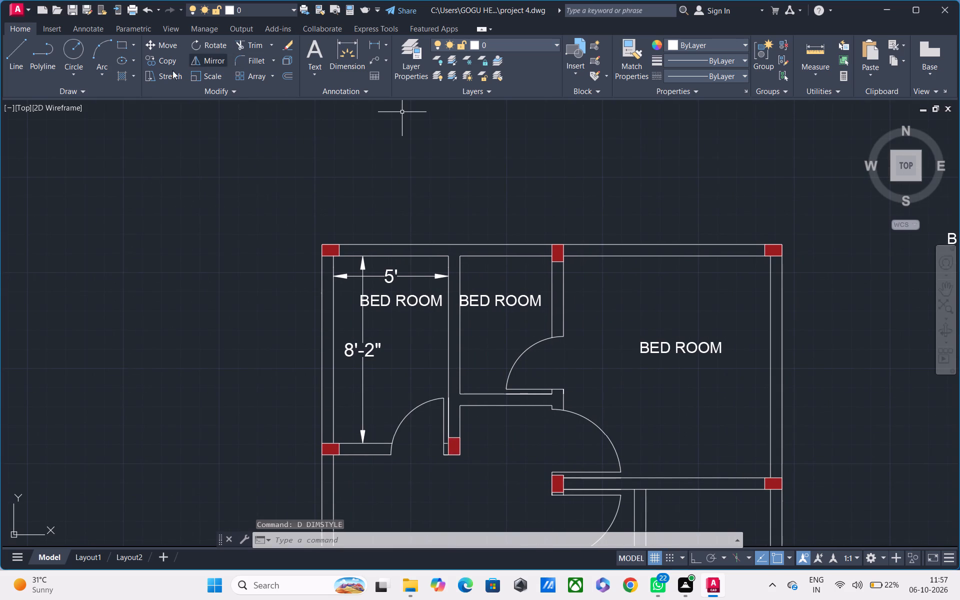
left_click(375, 41)
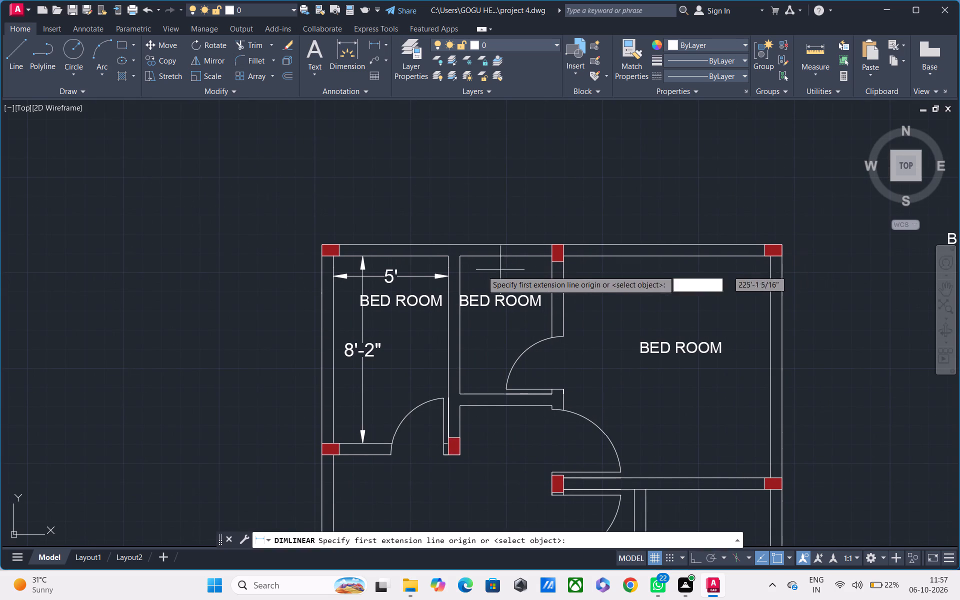
left_click(461, 268)
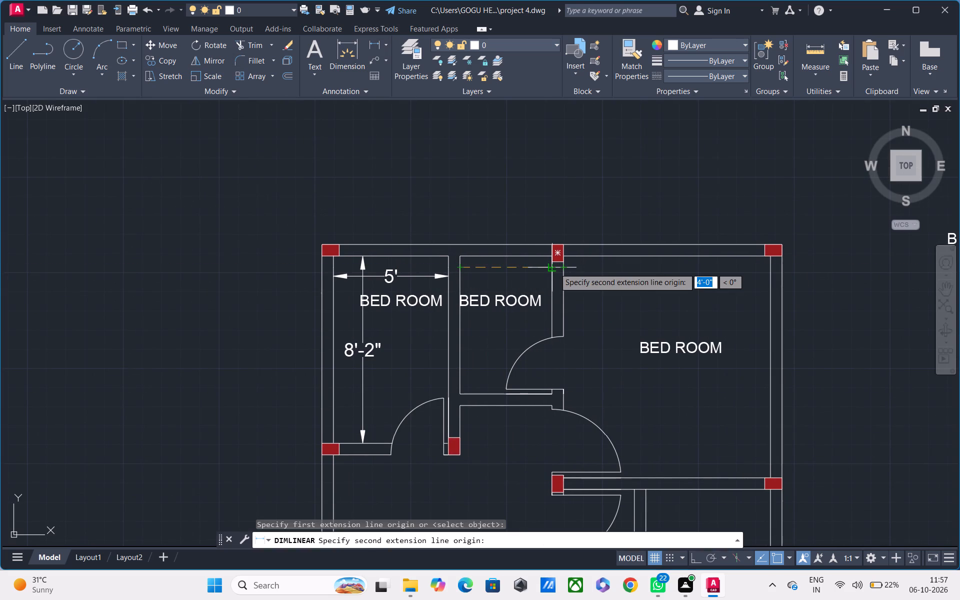
scroll(549, 266, "up", 2)
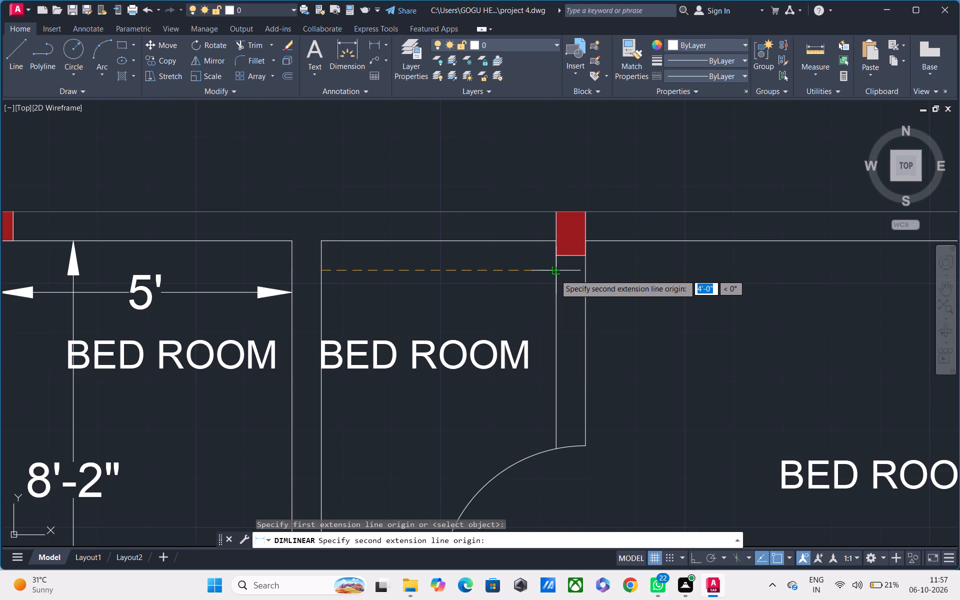
left_click(555, 274)
left_click(536, 273)
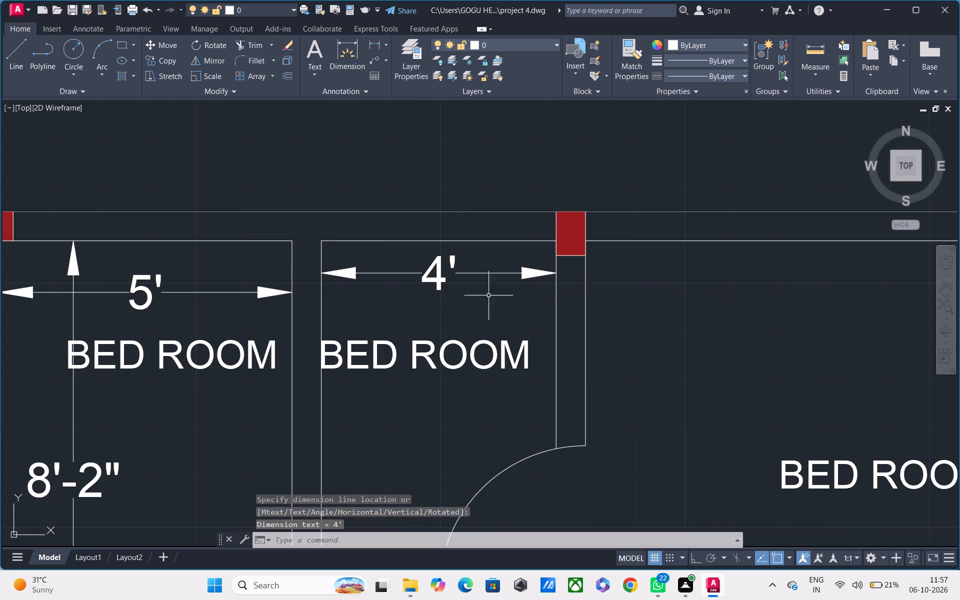
Add a vertical linear dimension for the middle north bedroom's interior length, running through the room between its north and south walls.
middle_click_drag(386, 308, 555, 231)
scroll(555, 230, "down", 2)
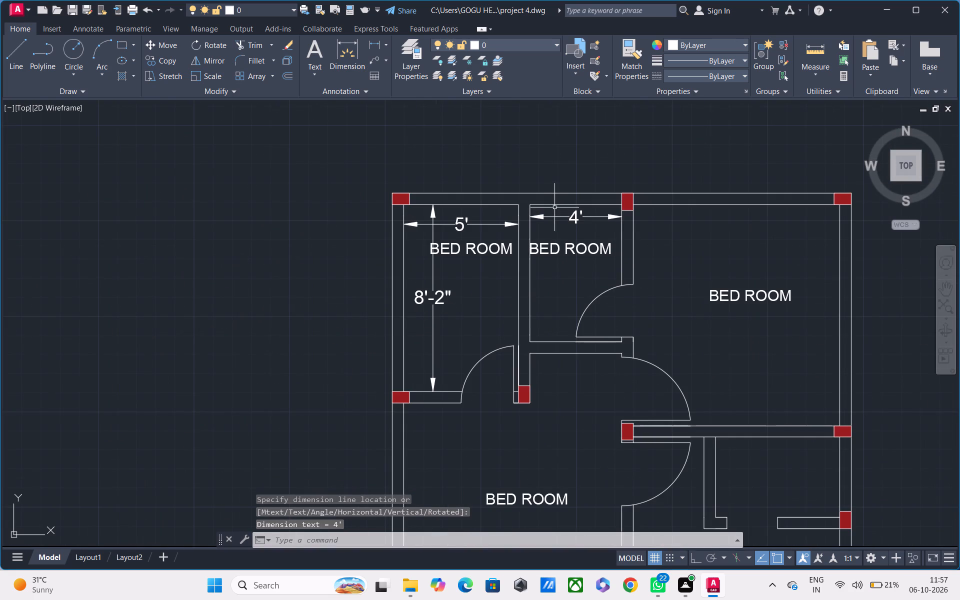
left_click(371, 43)
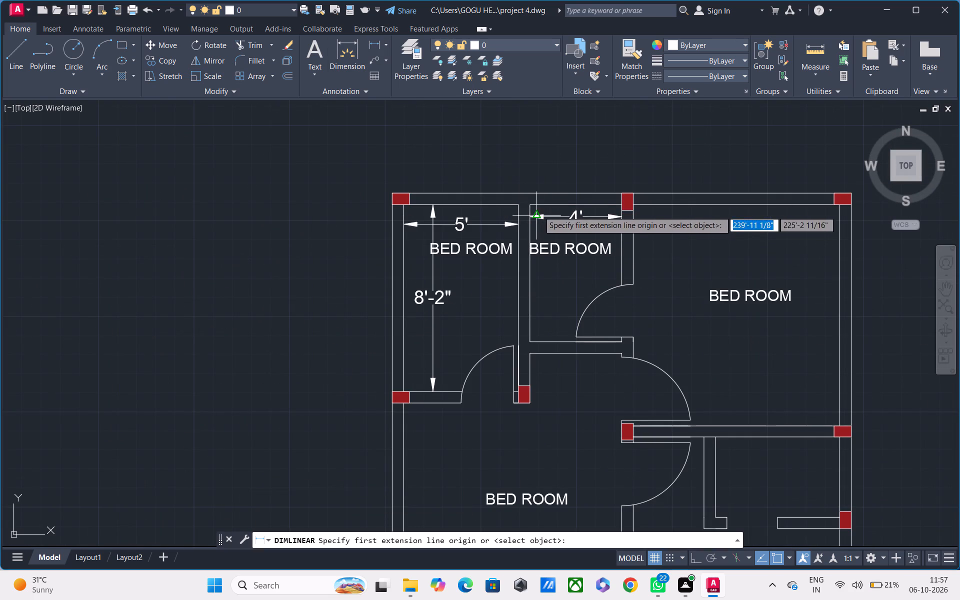
left_click(546, 204)
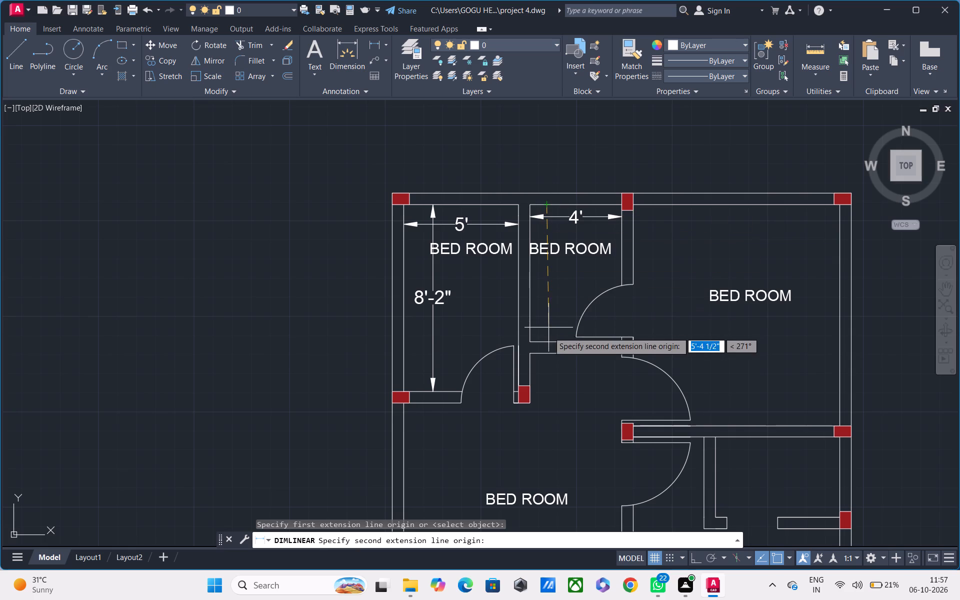
left_click(548, 339)
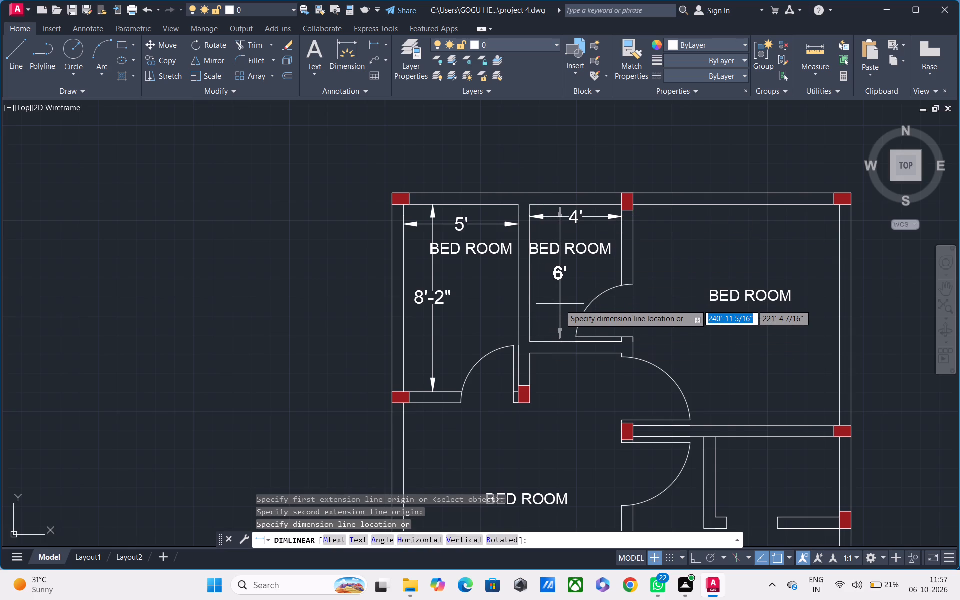
left_click(560, 304)
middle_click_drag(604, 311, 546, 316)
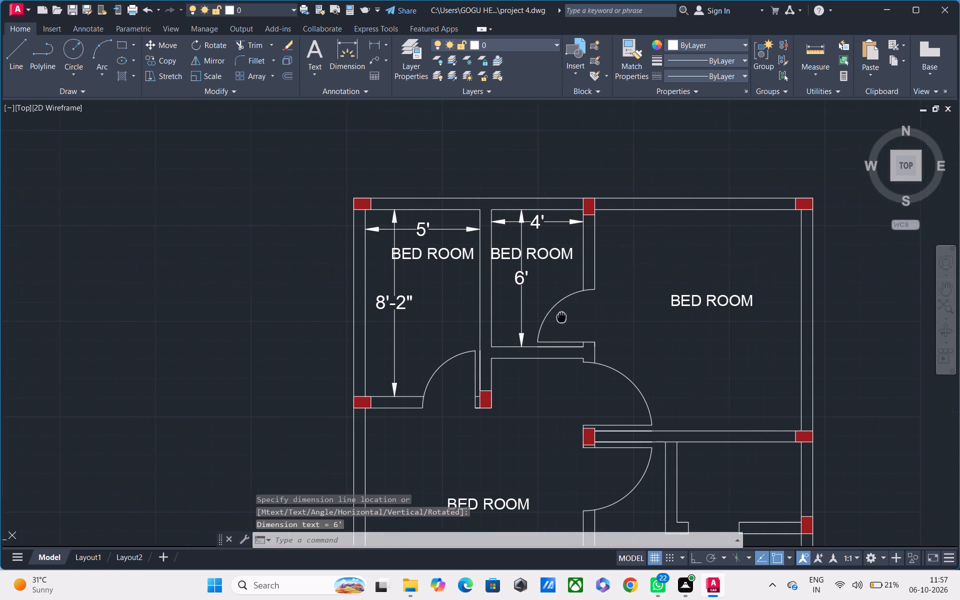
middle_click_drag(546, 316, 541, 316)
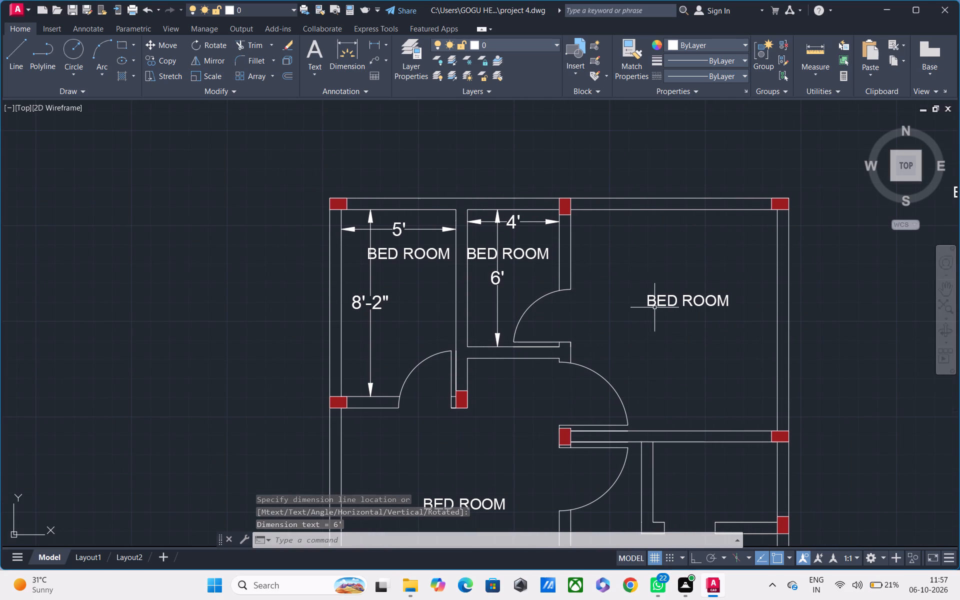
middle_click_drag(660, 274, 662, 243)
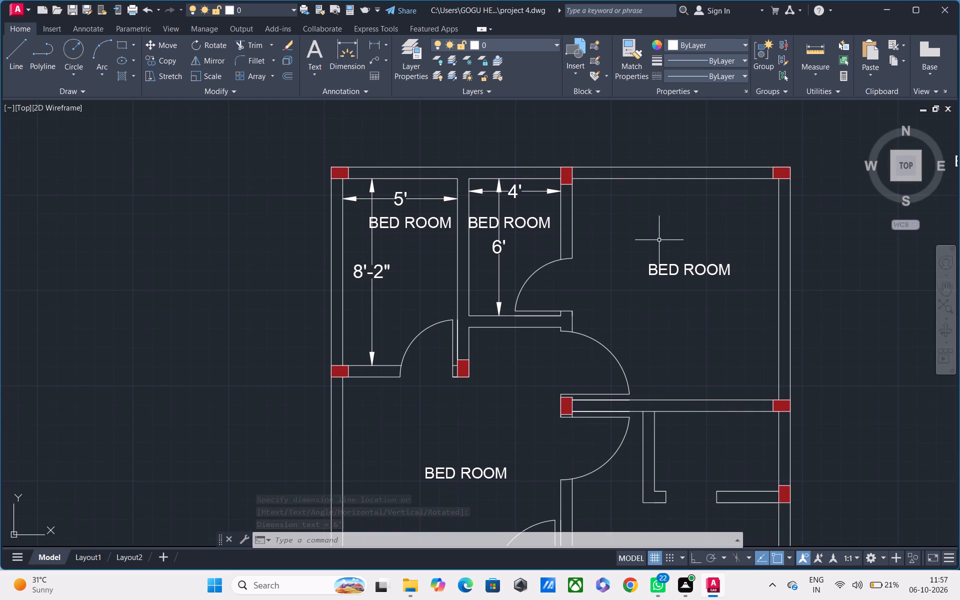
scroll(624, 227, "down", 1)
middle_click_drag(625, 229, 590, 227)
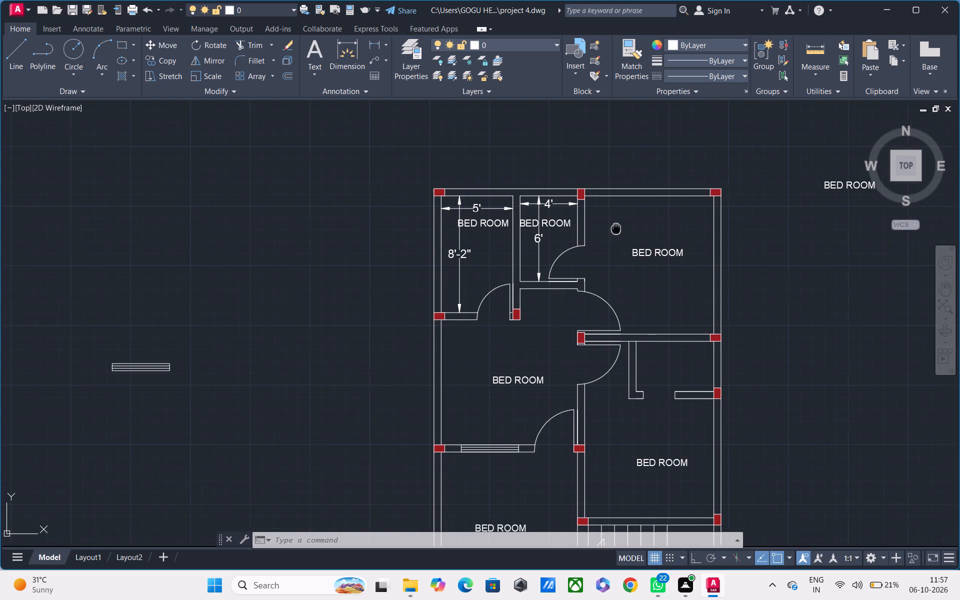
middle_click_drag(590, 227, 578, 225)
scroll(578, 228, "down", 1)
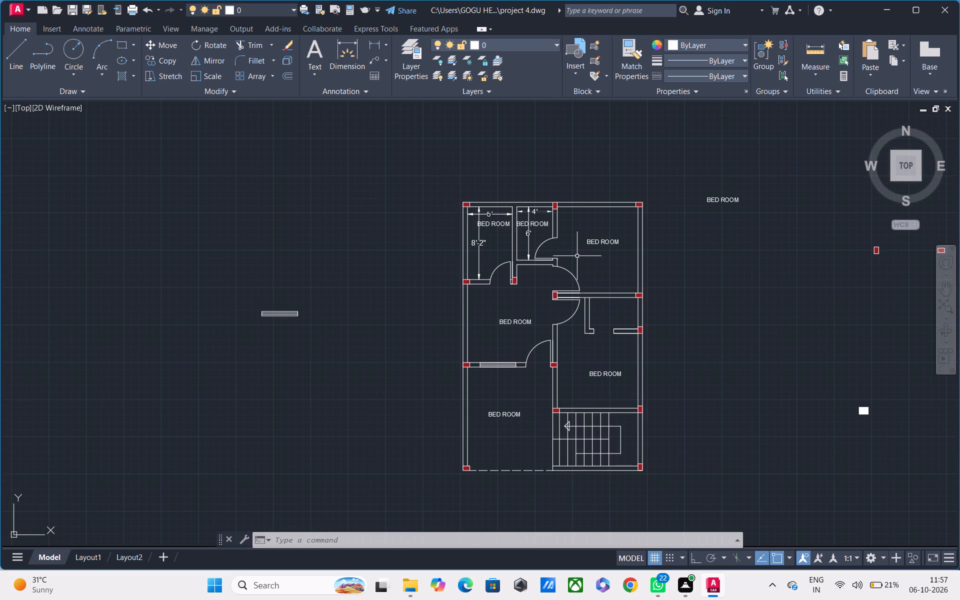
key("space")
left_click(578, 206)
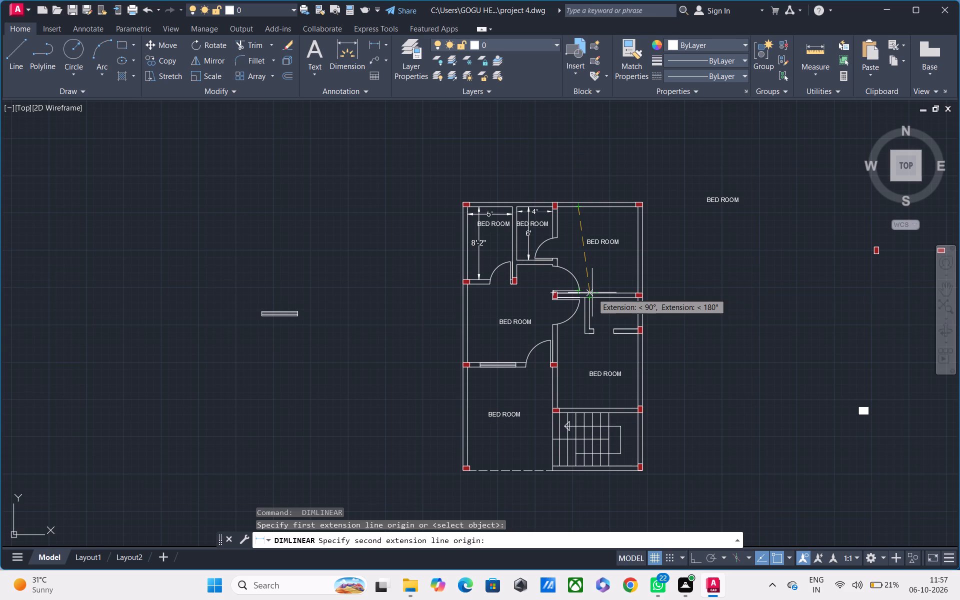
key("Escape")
With Ortho turned on, add a vertical linear dimension for the northeast bedroom's interior length, placed near its east wall.
key("space")
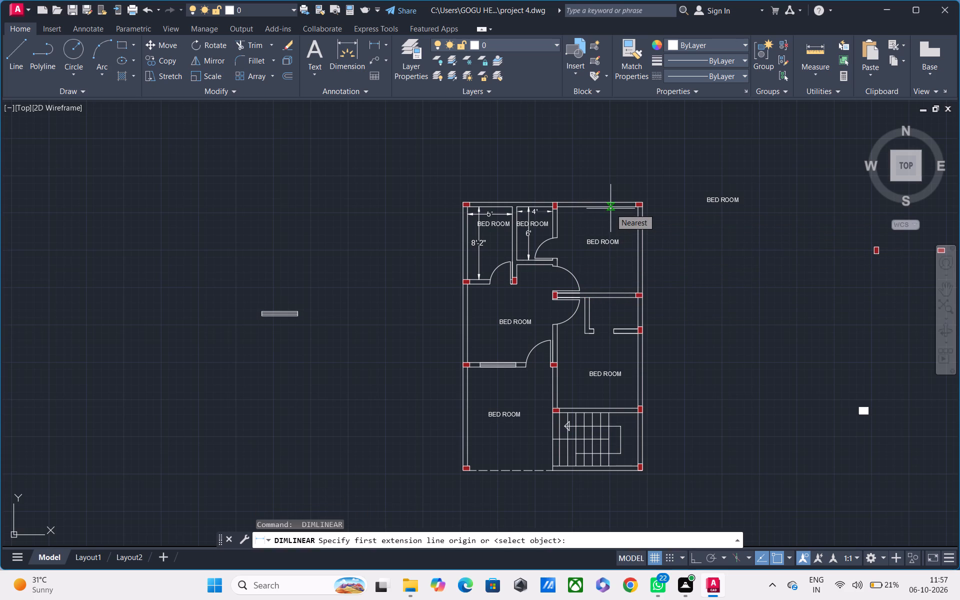
left_click(610, 208)
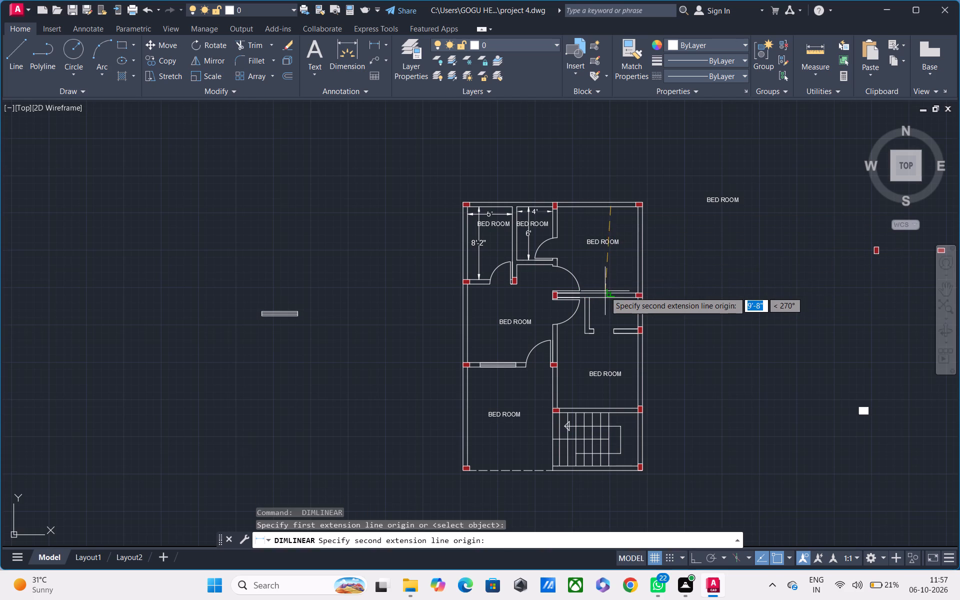
scroll(605, 291, "up", 2)
key("F8")
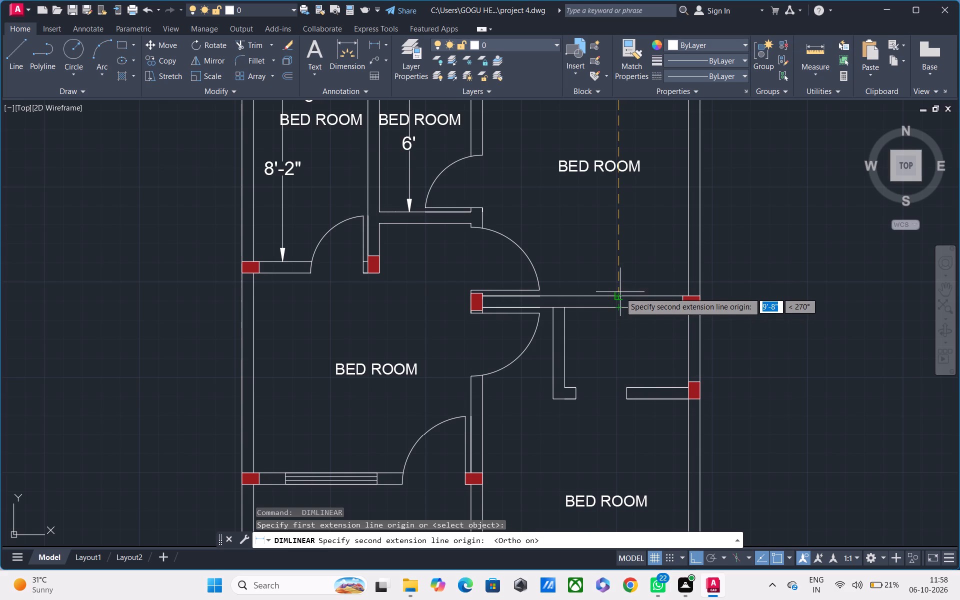
left_click(618, 296)
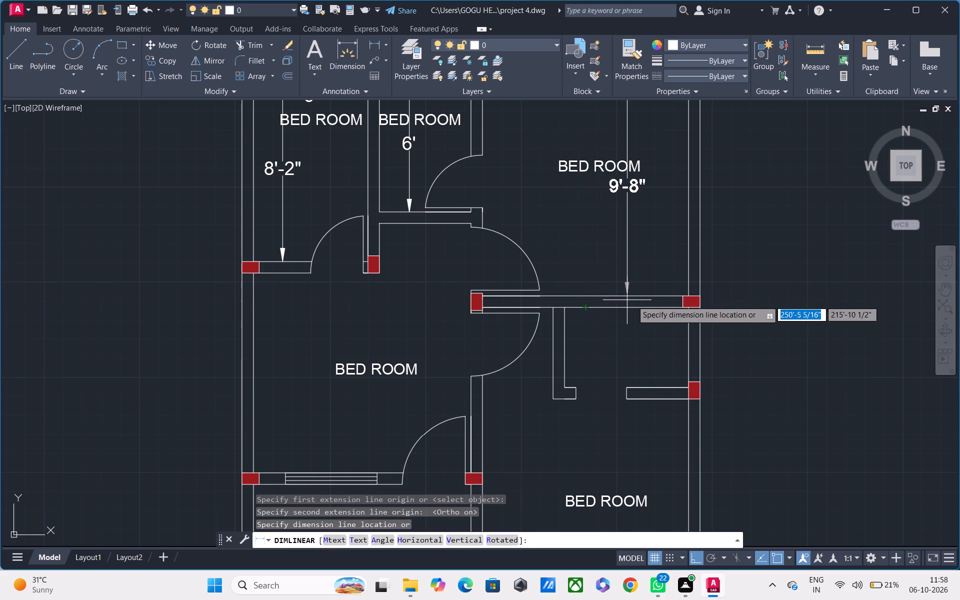
left_click(653, 297)
Add a horizontal linear dimension for the northeast bedroom's interior width, placed above its room label.
middle_click_drag(645, 282, 651, 311)
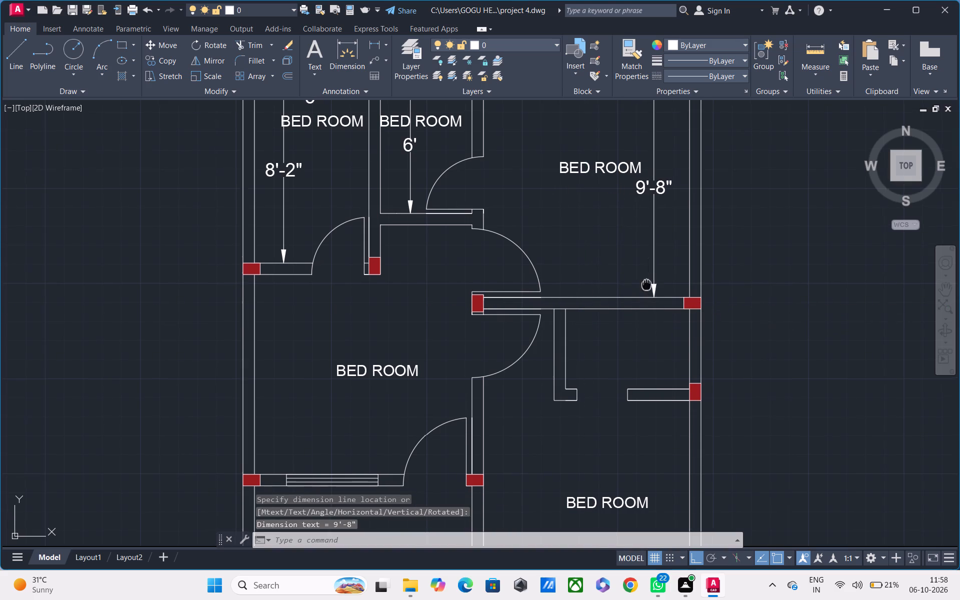
middle_click_drag(651, 311, 652, 402)
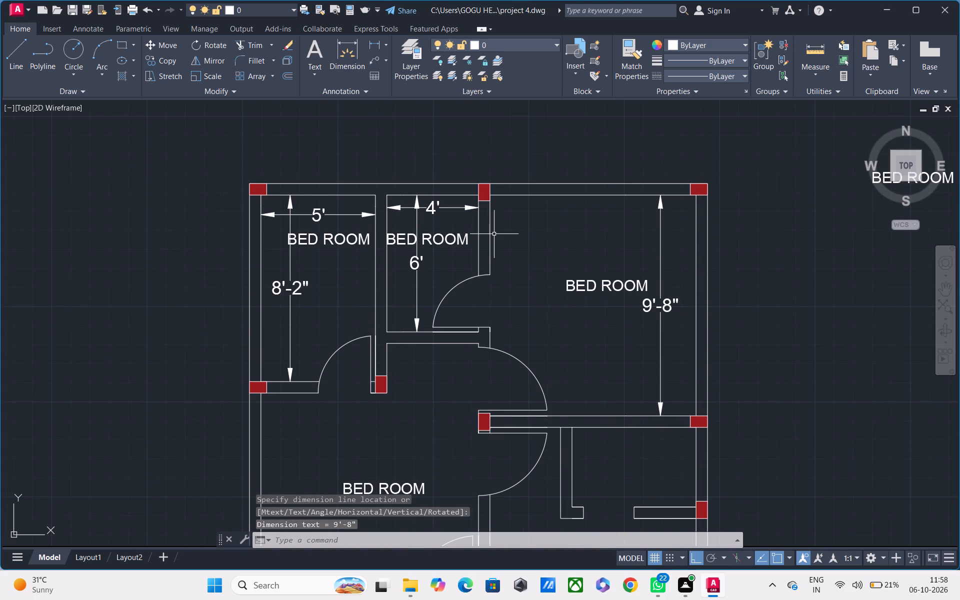
key("space")
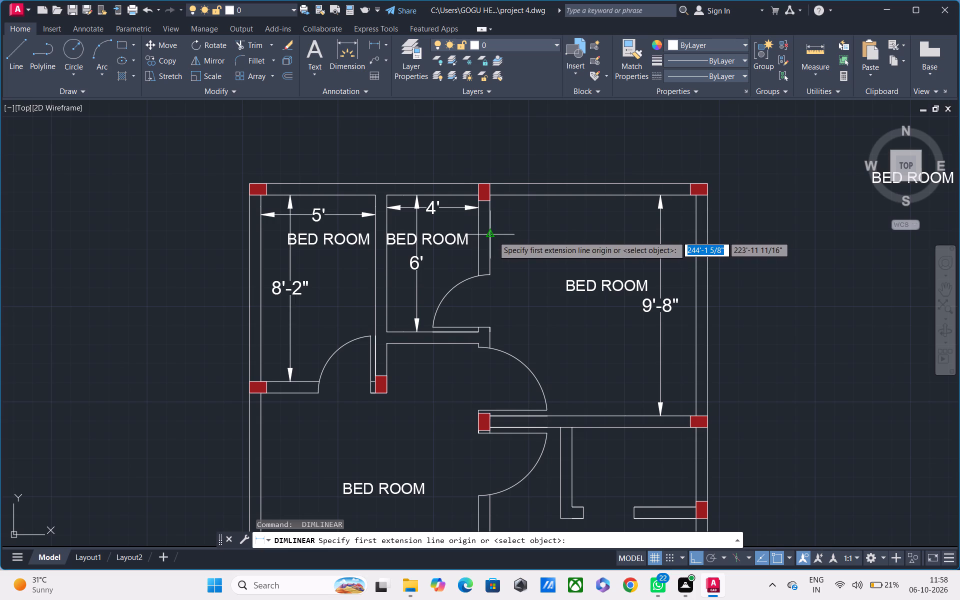
left_click(493, 236)
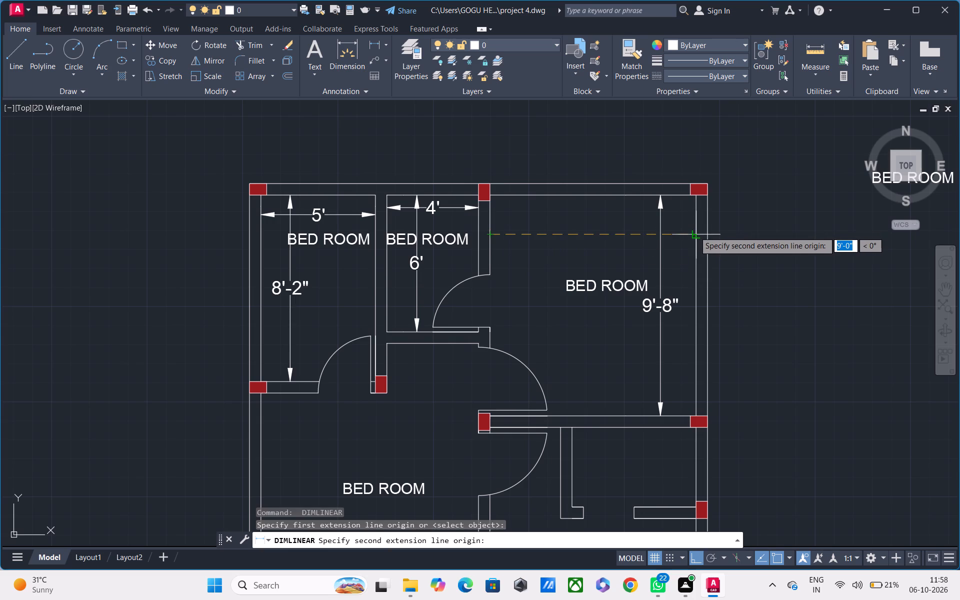
left_click(694, 231)
left_click(661, 234)
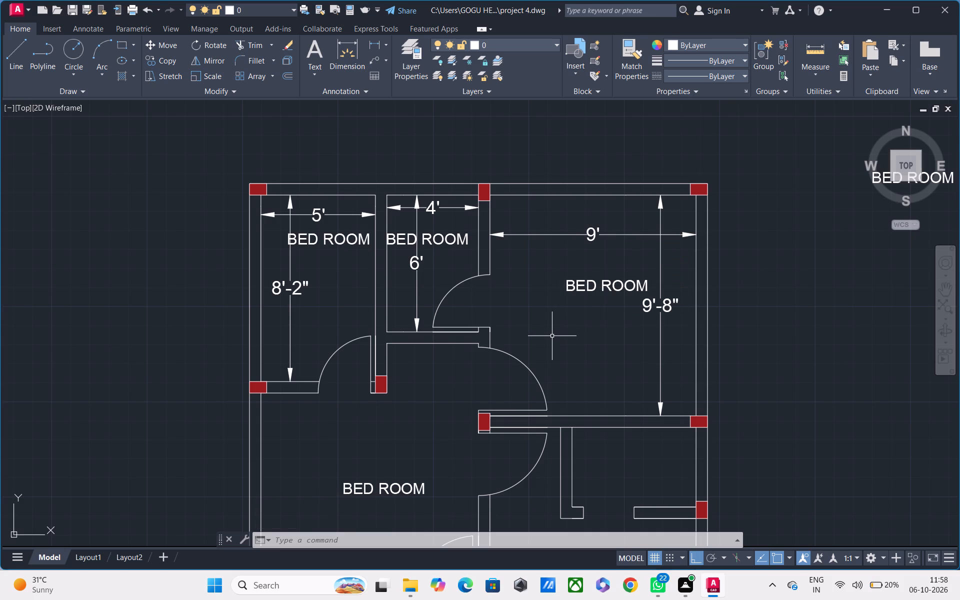
Replace the text of the northeast bedroom's horizontal dimension with 8'10".
double_click(590, 231)
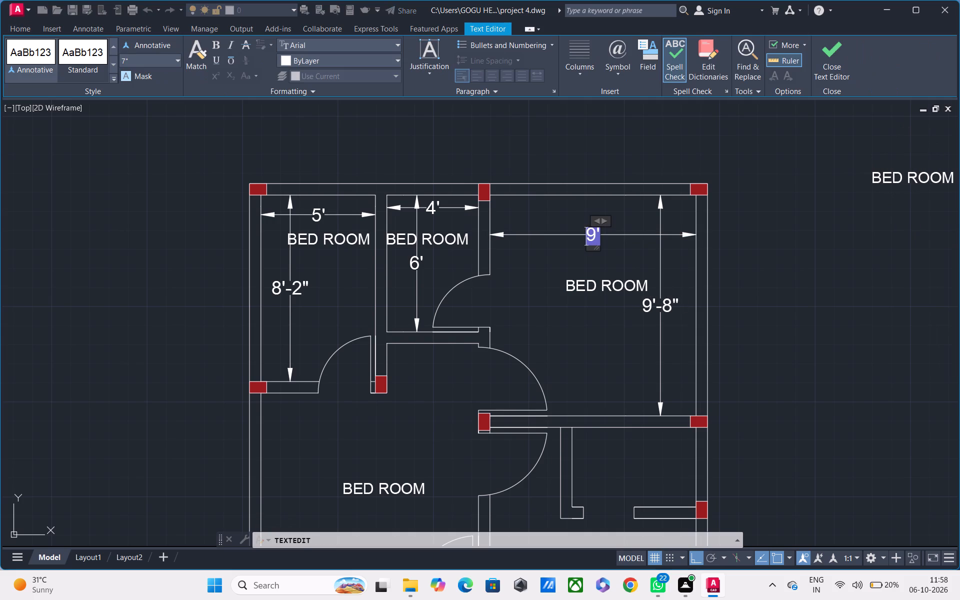
key("BackSpace")
type("8'")
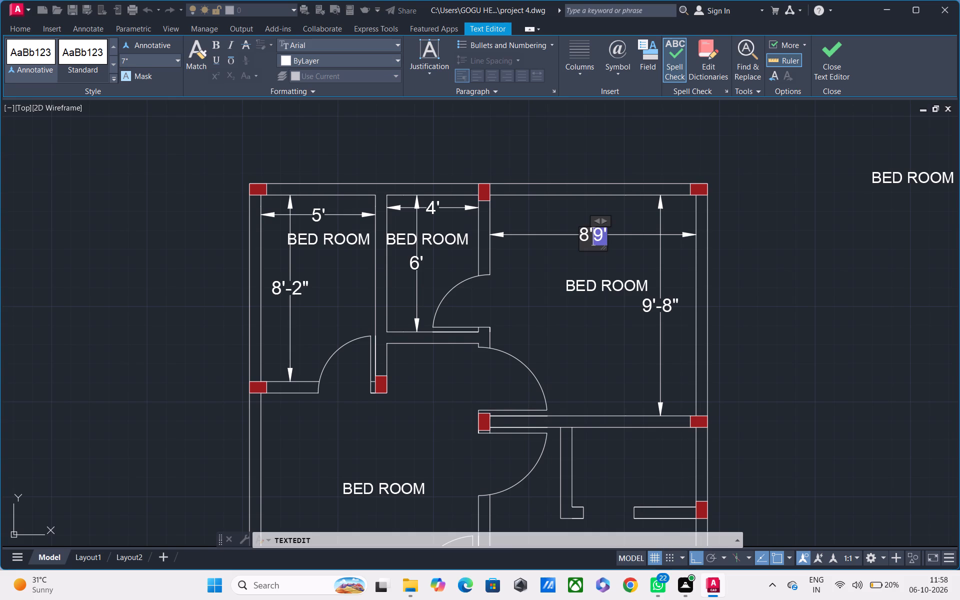
type("10\"")
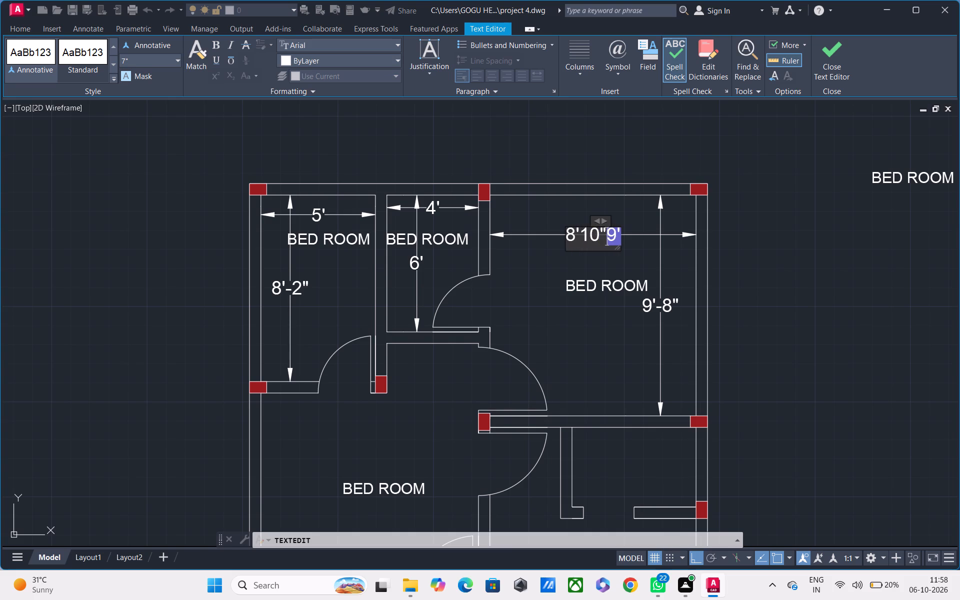
key("Return")
left_click(651, 255)
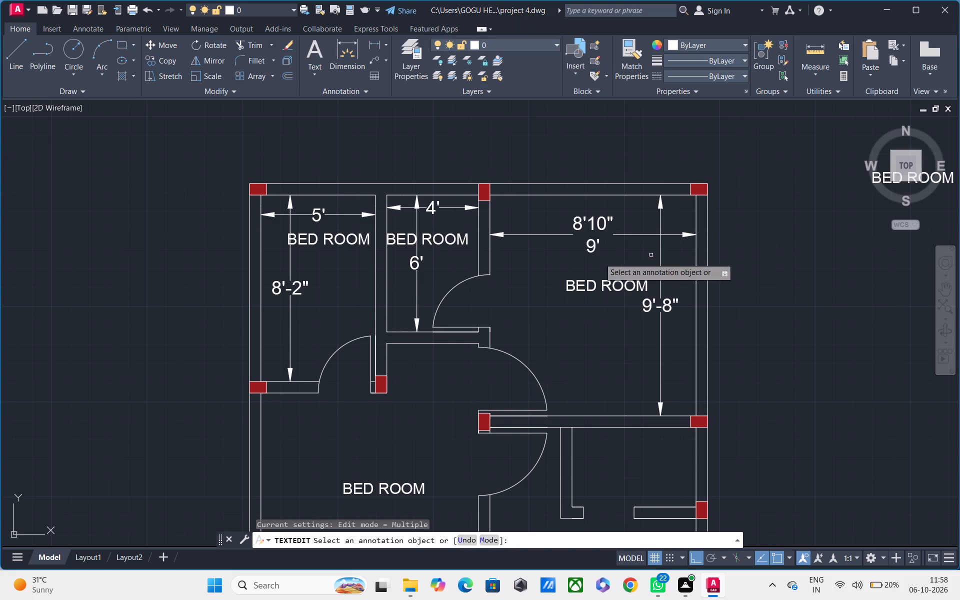
double_click(592, 245)
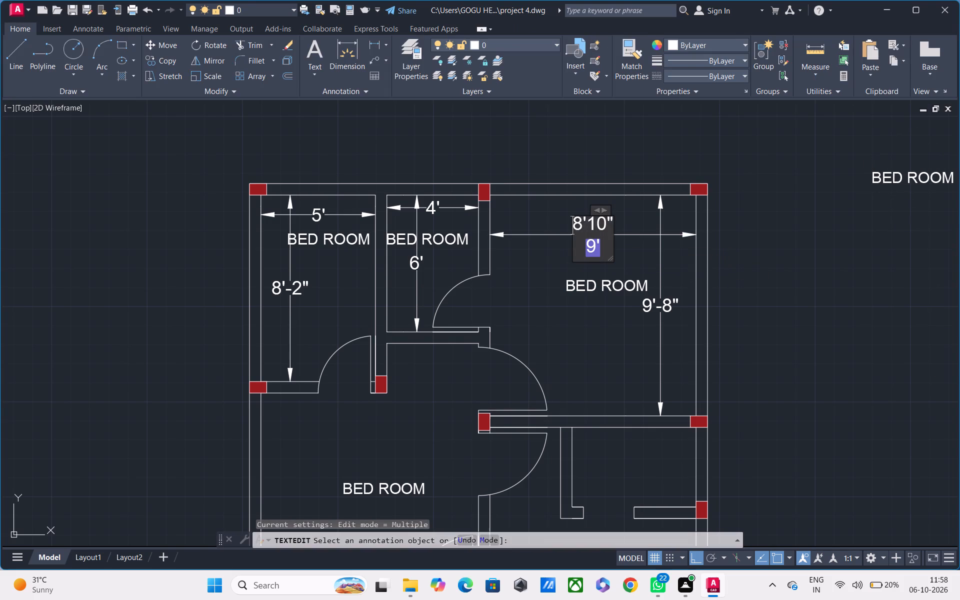
key("BackSpace")
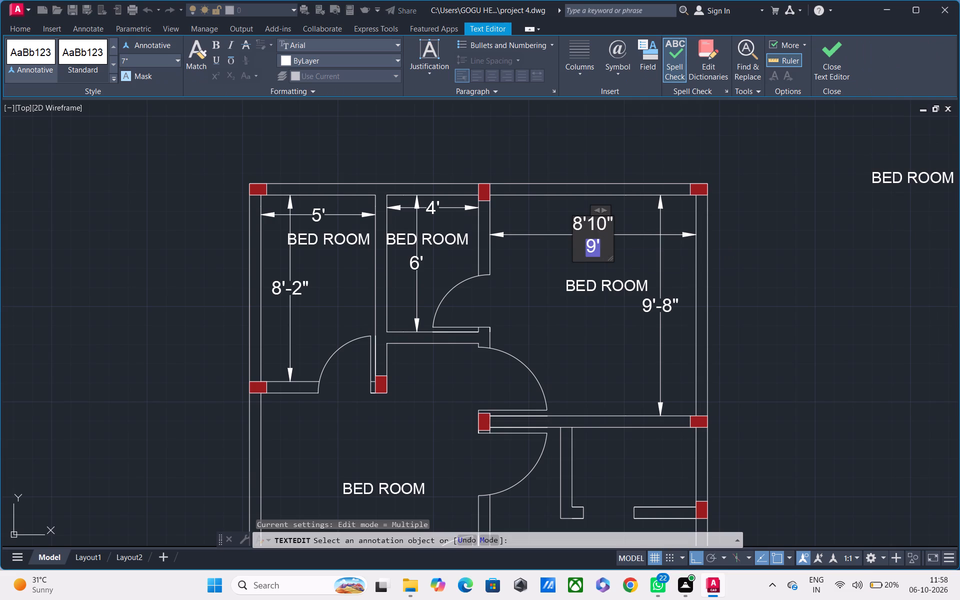
left_click(606, 243)
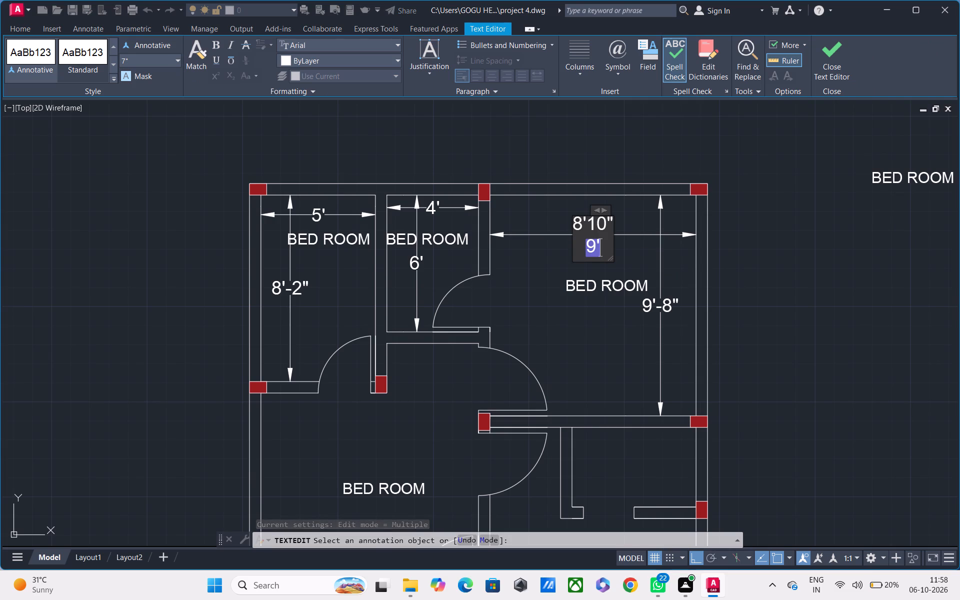
key("BackSpace")
left_click(644, 260)
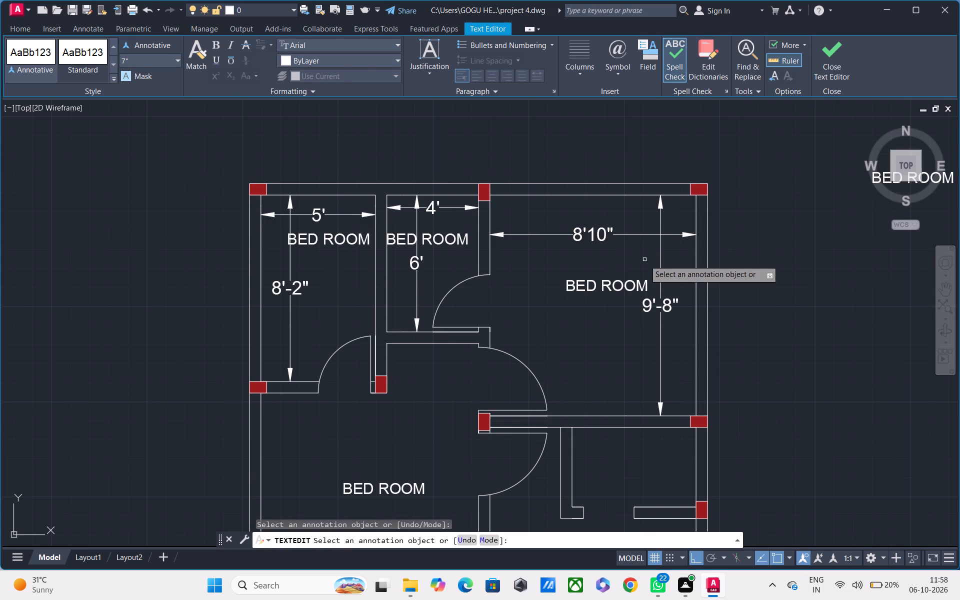
Replace the text of the northeast bedroom's vertical dimension with 10' and finish text editing.
scroll(642, 262, "down", 1)
double_click(650, 288)
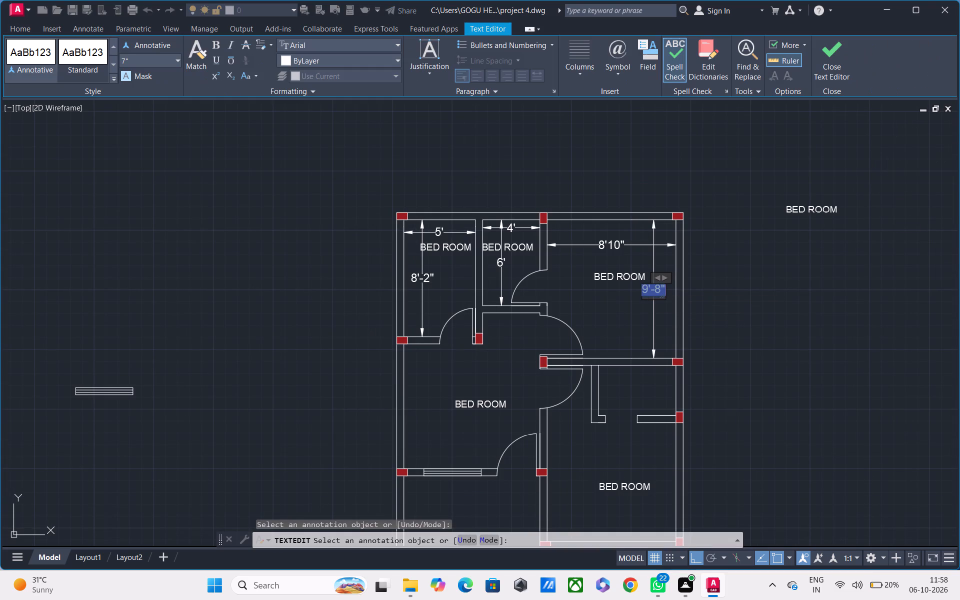
key("BackSpace")
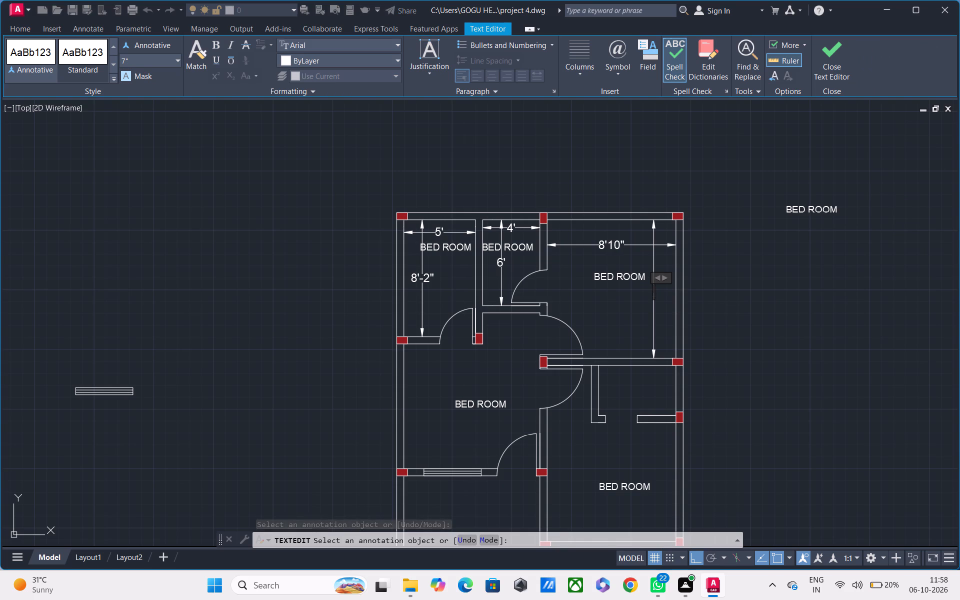
type("10'")
key("Return")
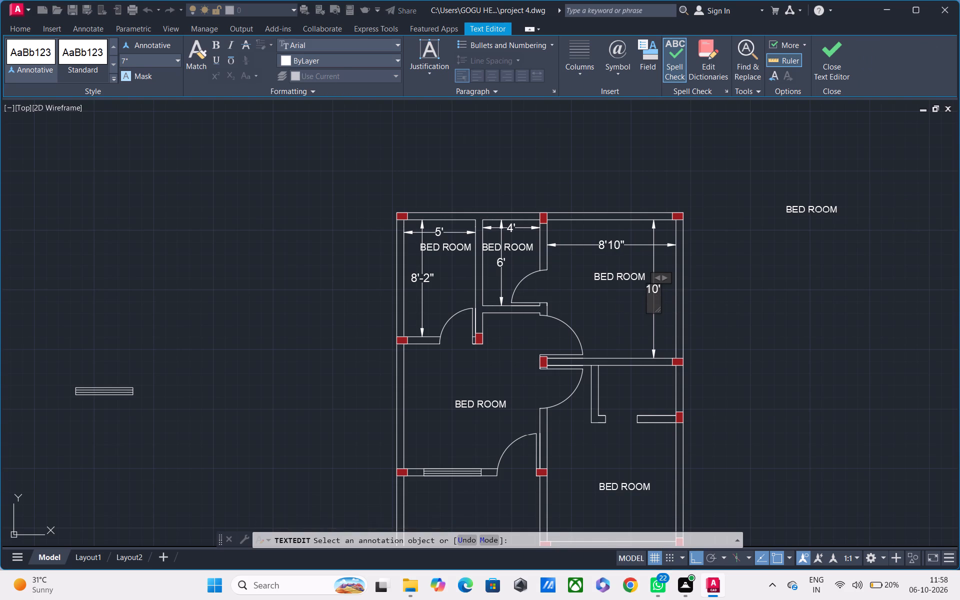
left_click(619, 302)
middle_click_drag(621, 327, 607, 225)
middle_click_drag(620, 259, 623, 281)
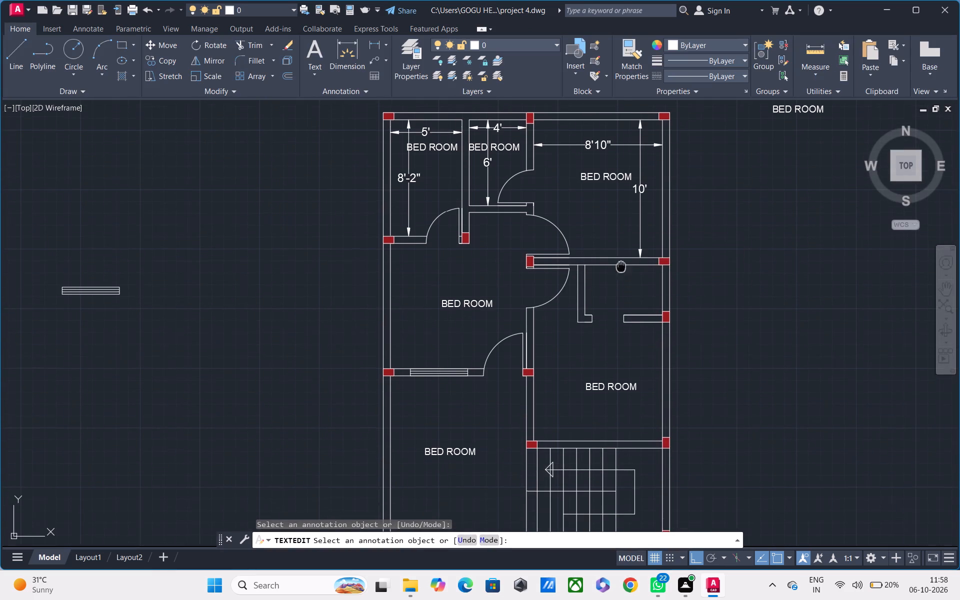
middle_click_drag(623, 281, 629, 298)
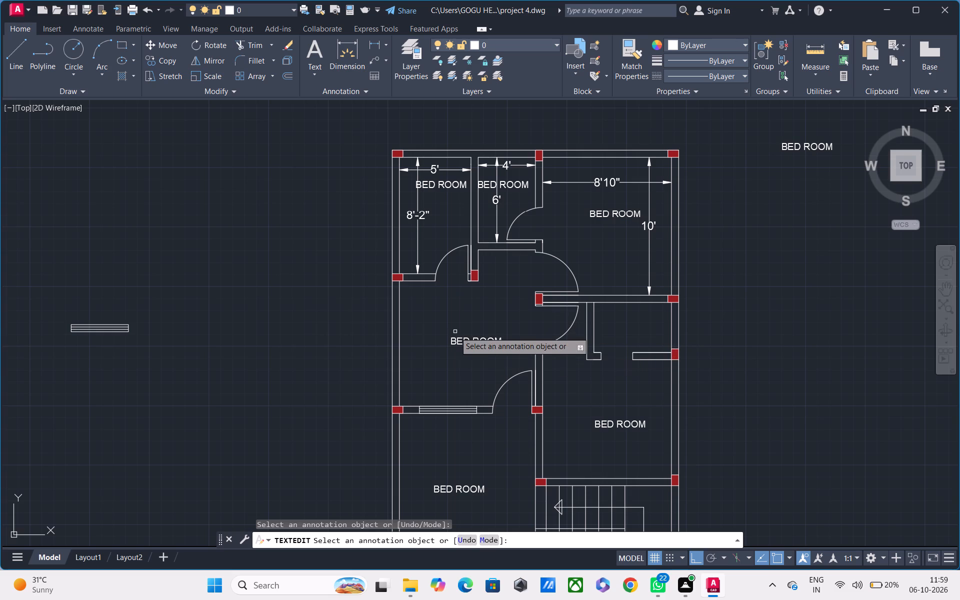
key("space")
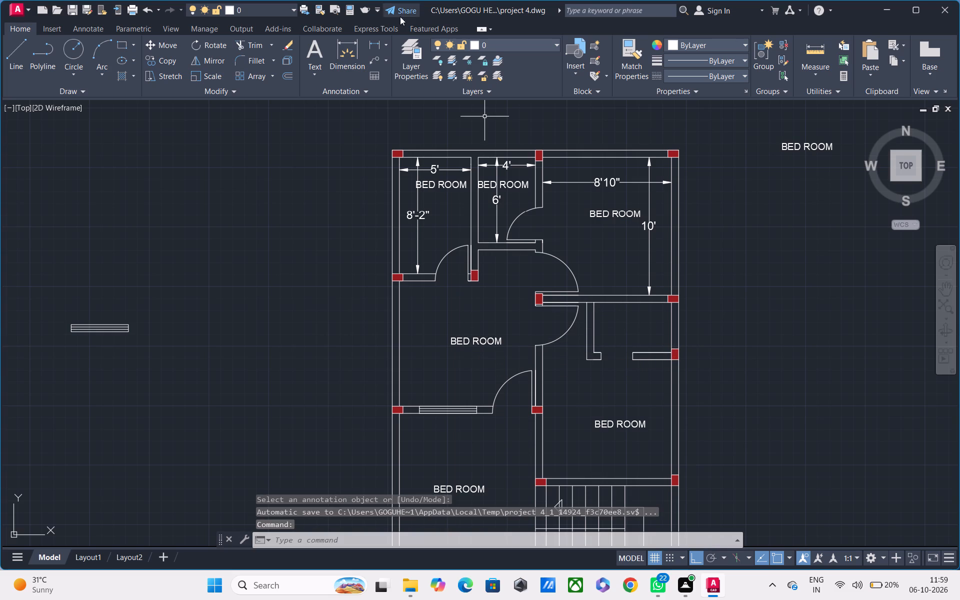
Add a horizontal linear dimension for the interior width of the small enclosure south of the northeast bedroom, placed near its door opening.
left_click(372, 47)
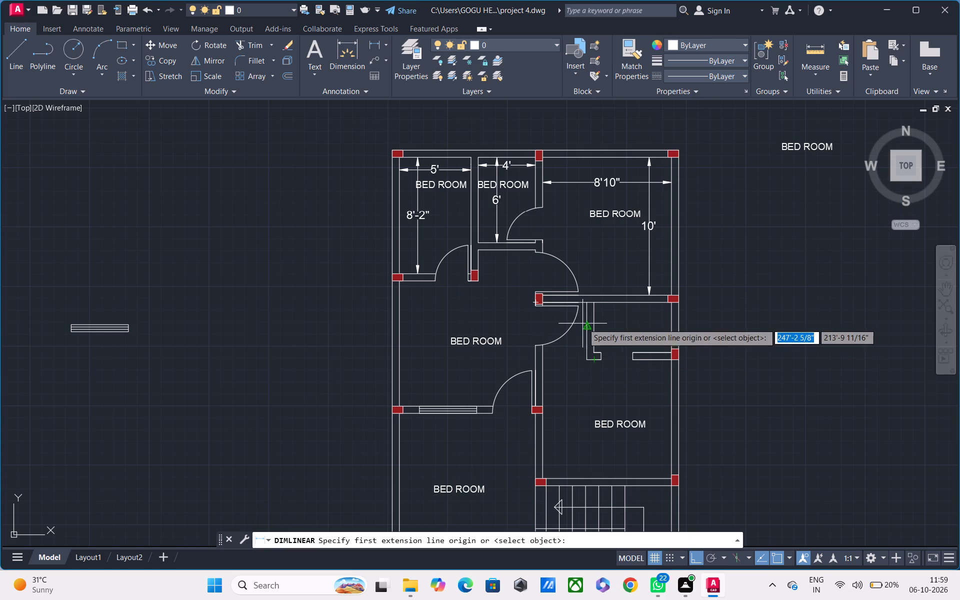
left_click(596, 324)
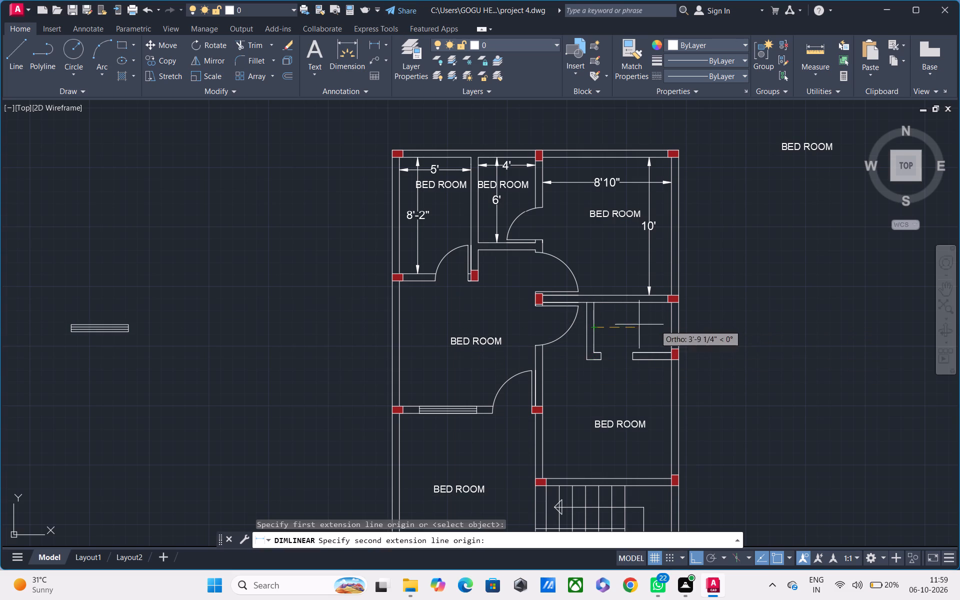
left_click(671, 325)
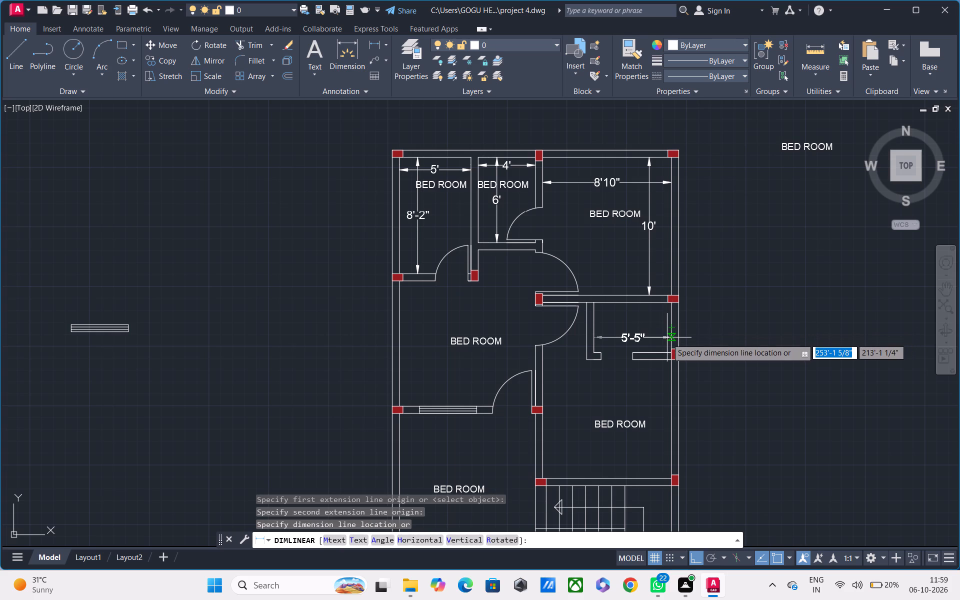
left_click(666, 342)
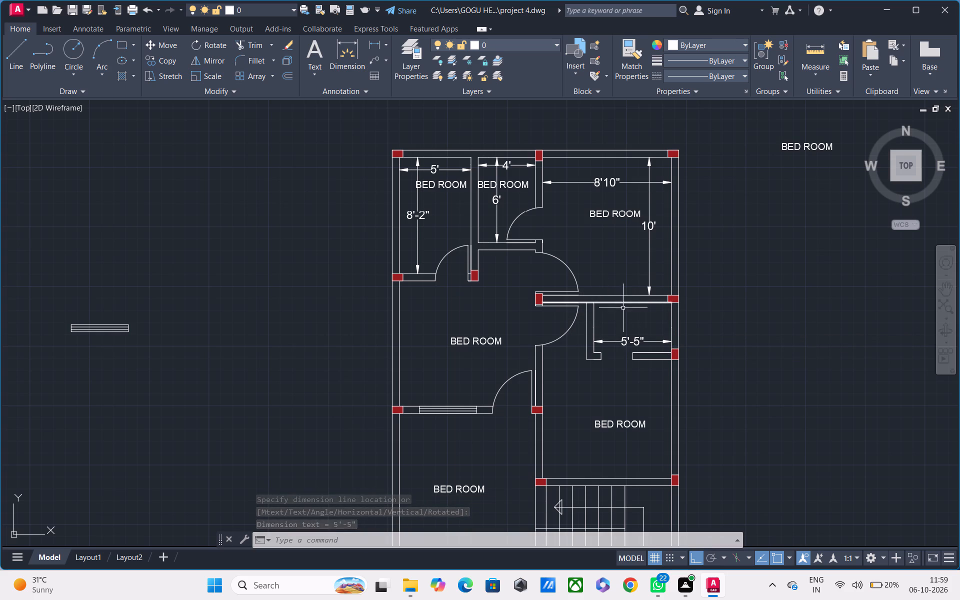
Add a vertical linear dimension for the small enclosure's interior length, between its north and south walls near the east wall.
key("space")
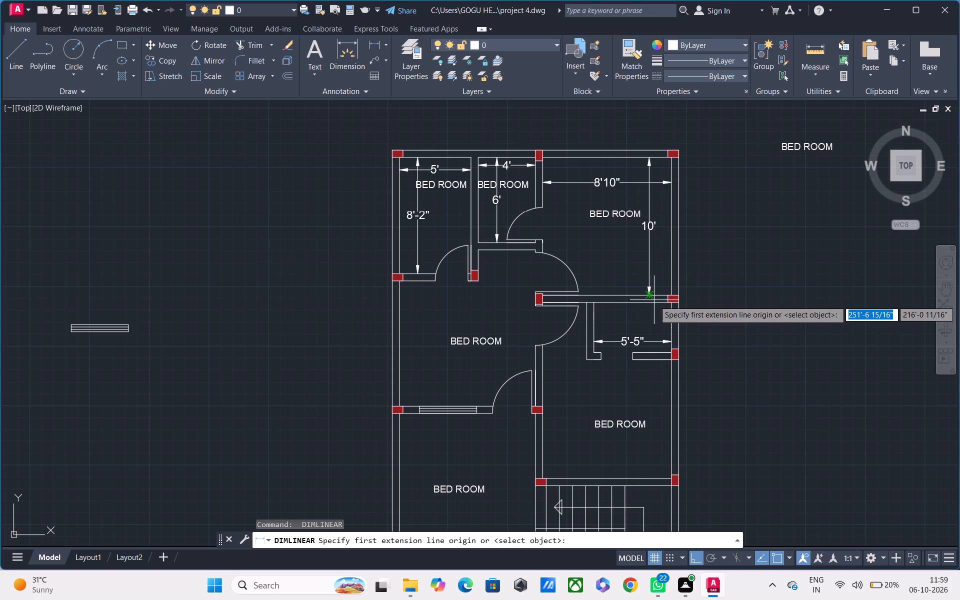
left_click(654, 302)
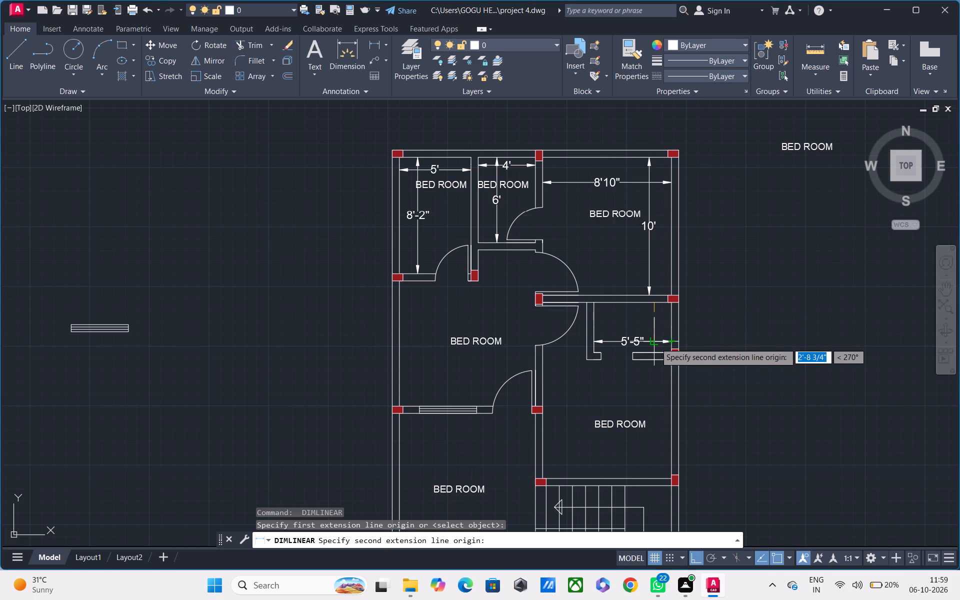
left_click(656, 348)
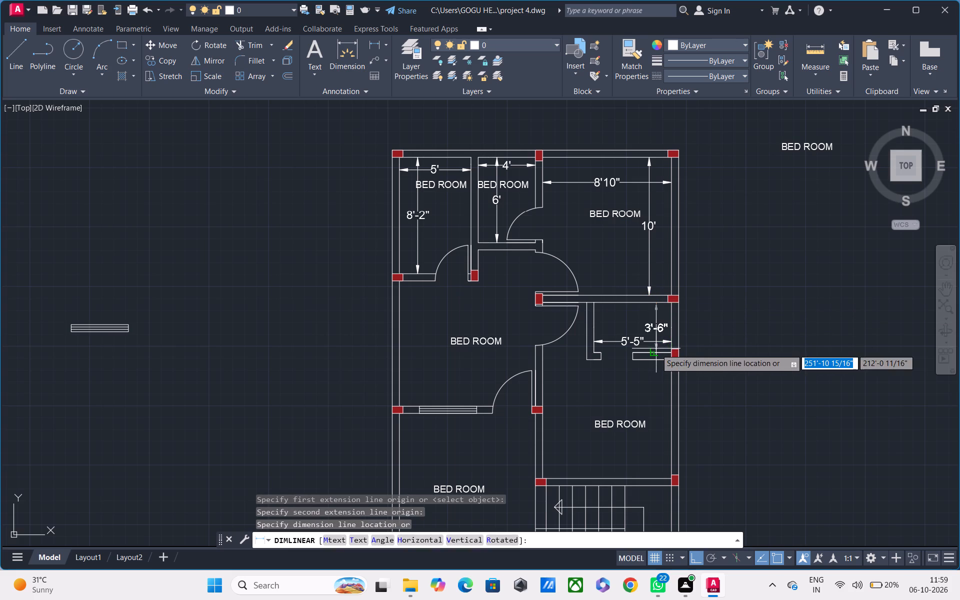
left_click(650, 337)
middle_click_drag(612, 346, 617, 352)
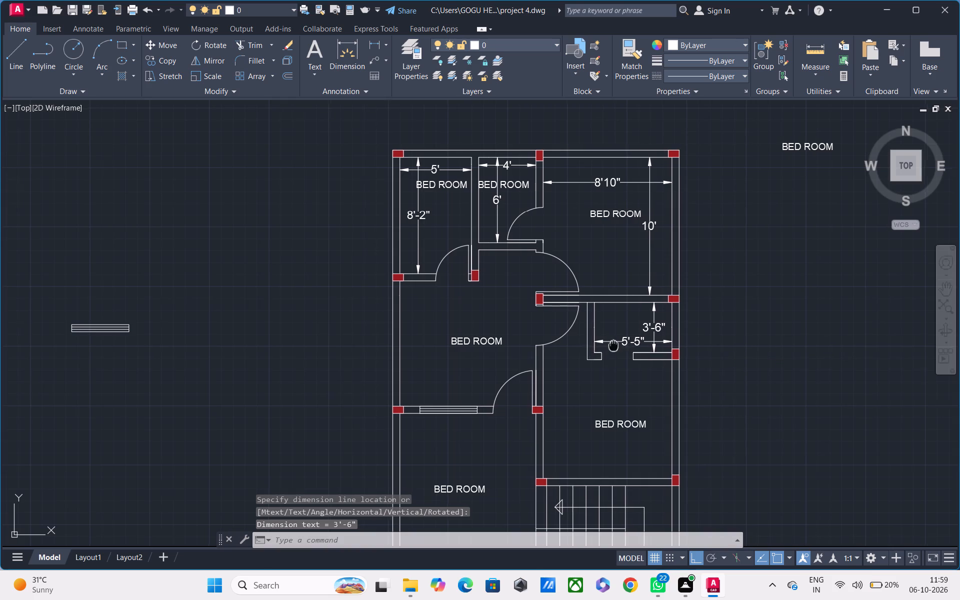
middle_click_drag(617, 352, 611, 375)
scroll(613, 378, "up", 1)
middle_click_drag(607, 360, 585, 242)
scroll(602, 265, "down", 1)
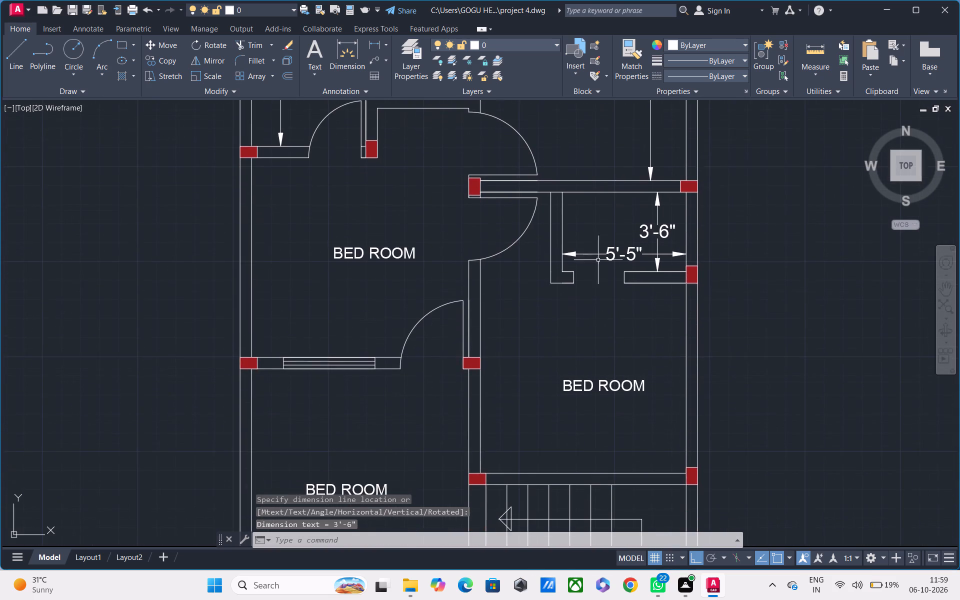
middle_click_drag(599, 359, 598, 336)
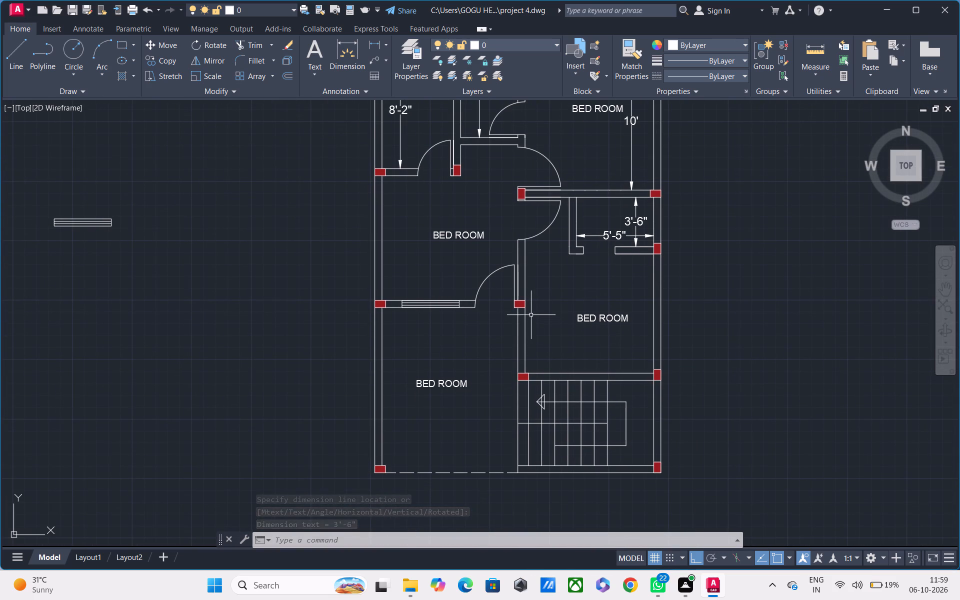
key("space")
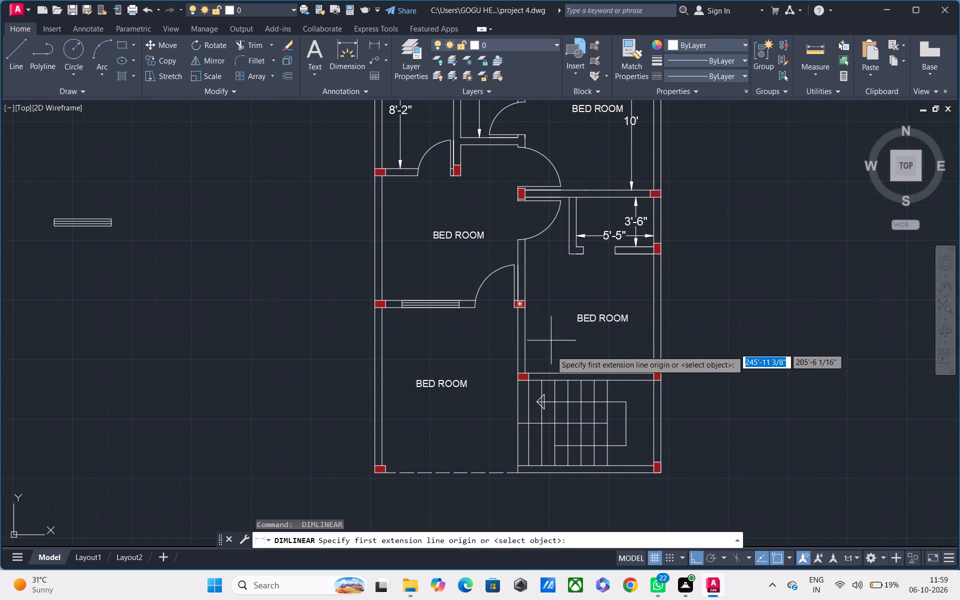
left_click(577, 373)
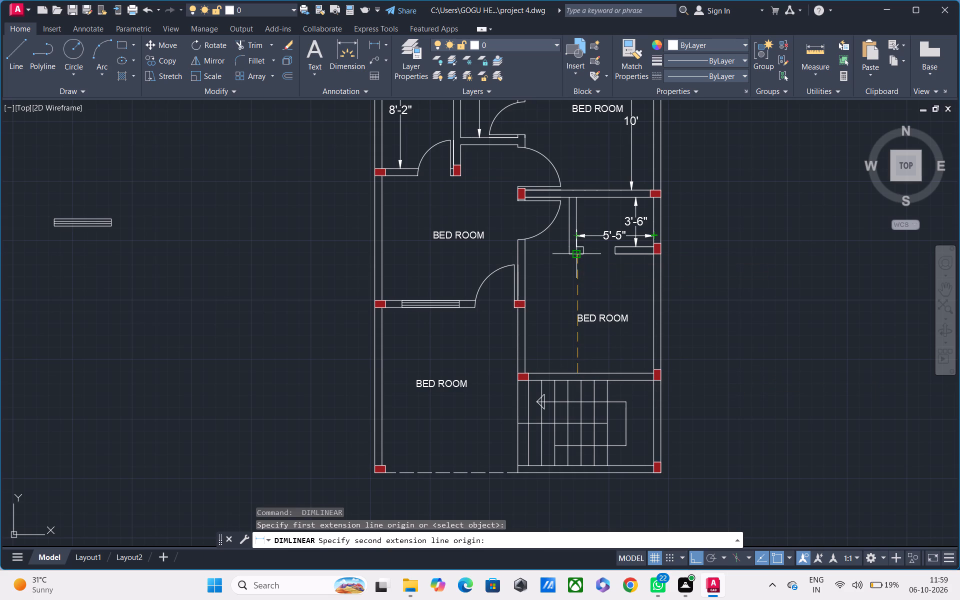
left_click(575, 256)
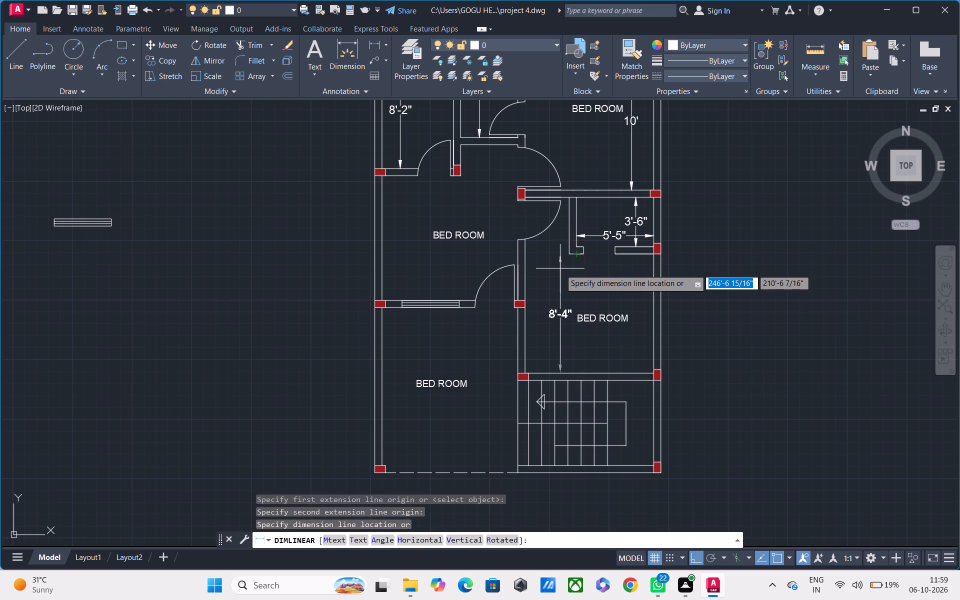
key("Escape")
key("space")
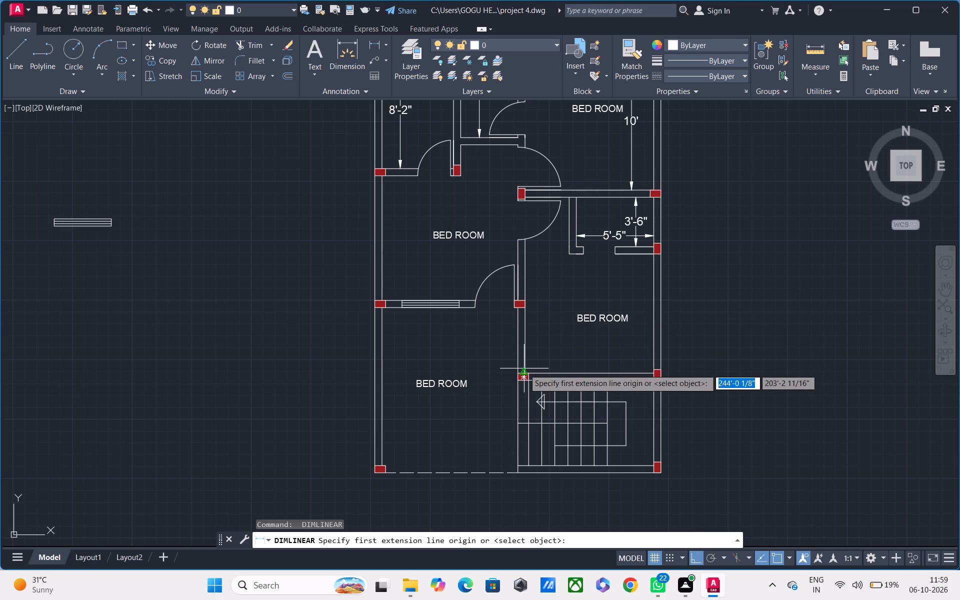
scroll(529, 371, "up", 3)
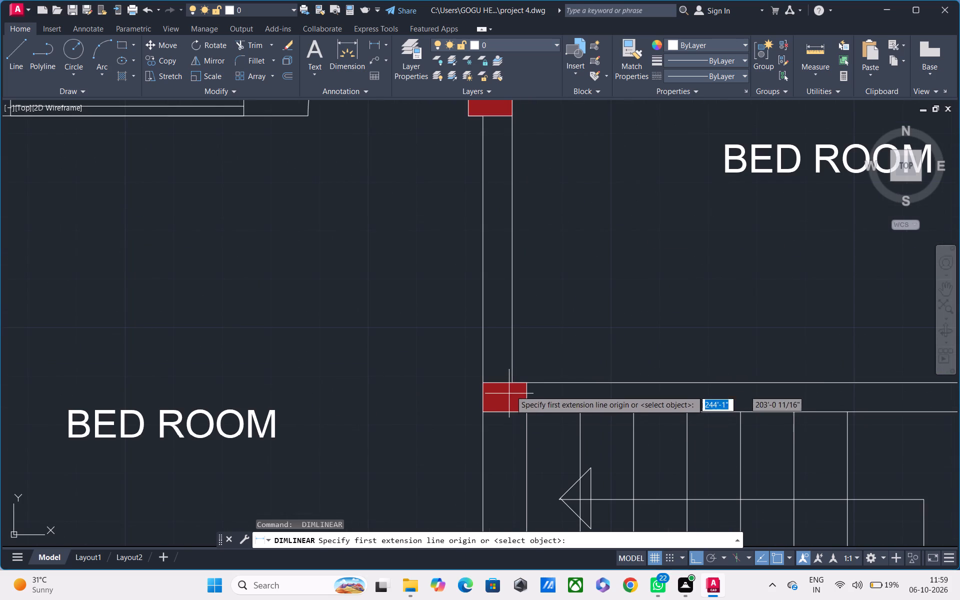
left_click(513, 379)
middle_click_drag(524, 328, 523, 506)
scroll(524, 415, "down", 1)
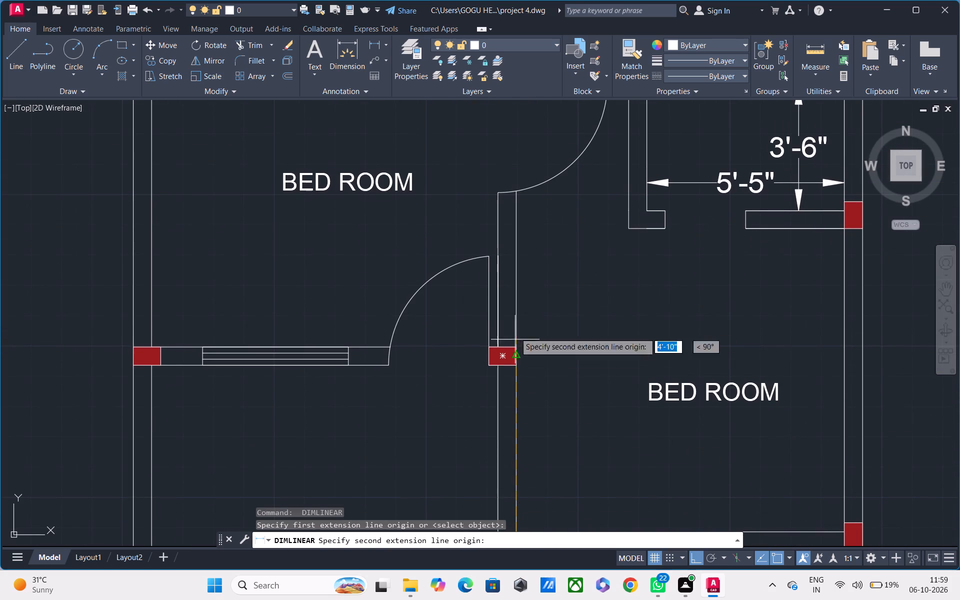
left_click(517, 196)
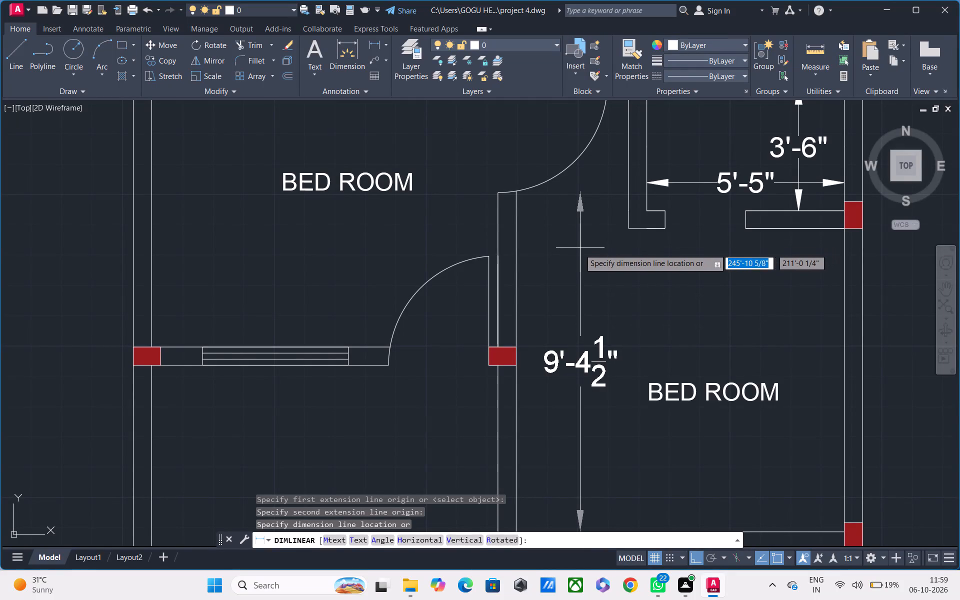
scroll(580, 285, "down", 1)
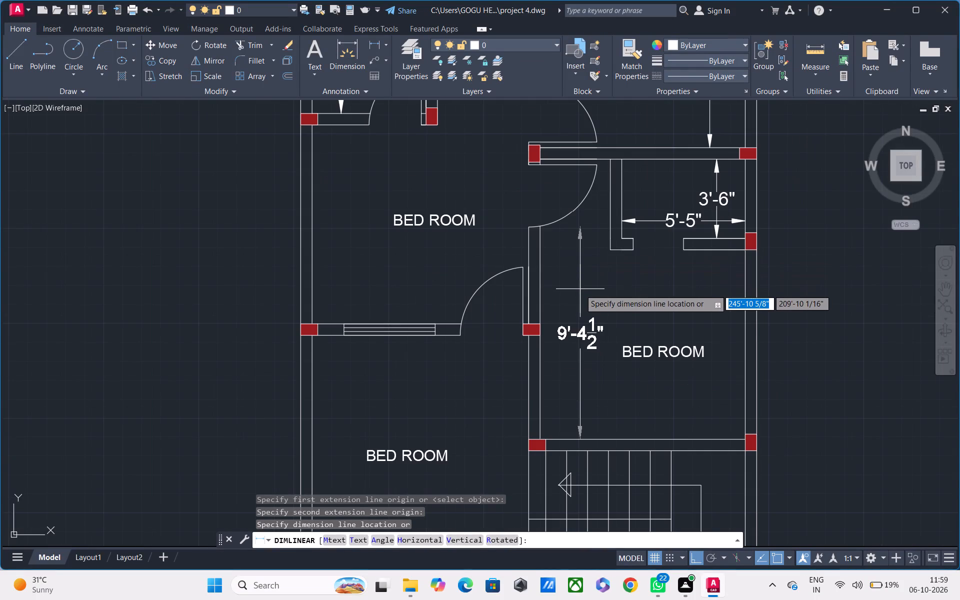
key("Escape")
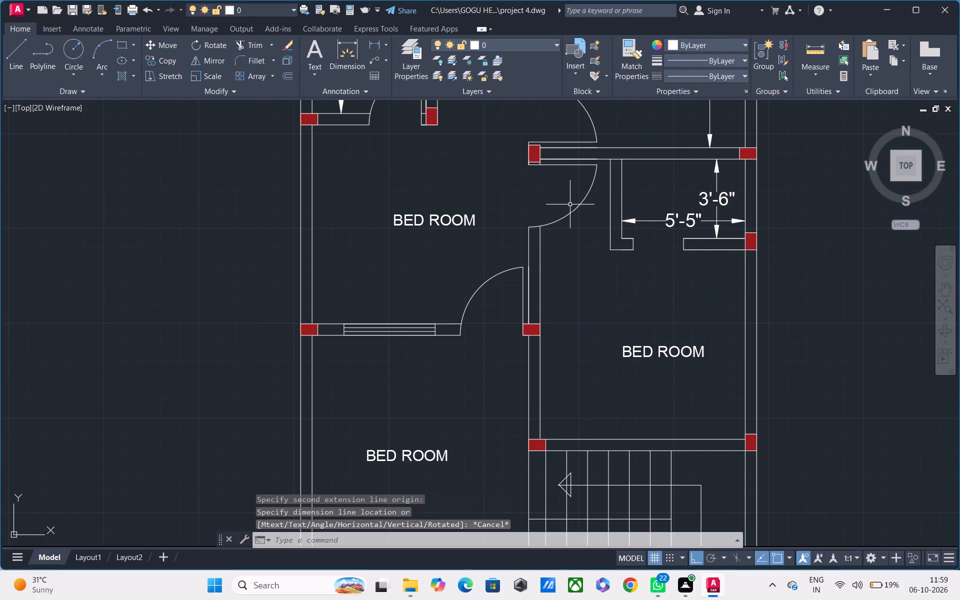
Add a vertical linear dimension for the bedroom north of the staircase, from the staircase's north wall to the northeast bedroom's south wall.
key("space")
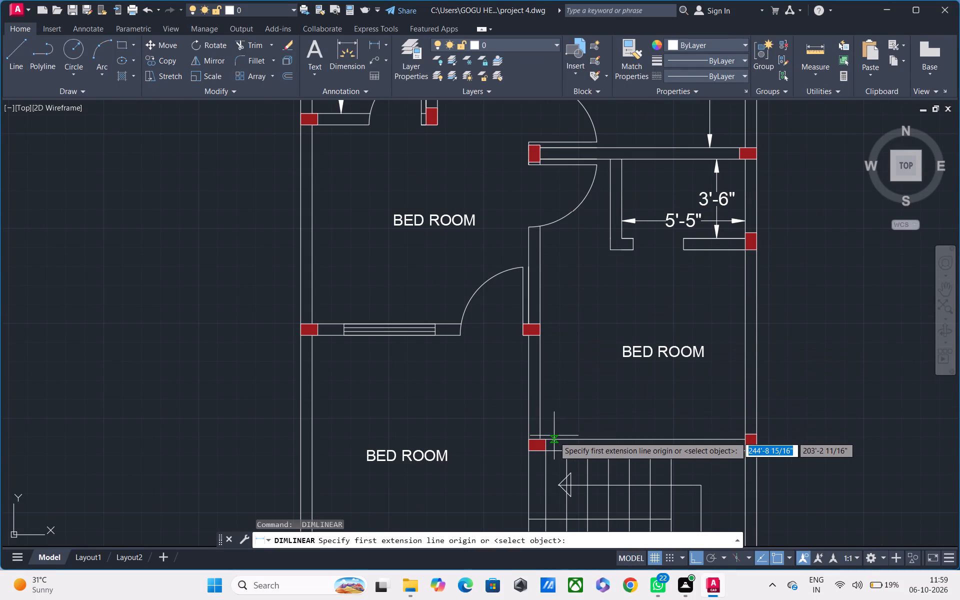
left_click(561, 440)
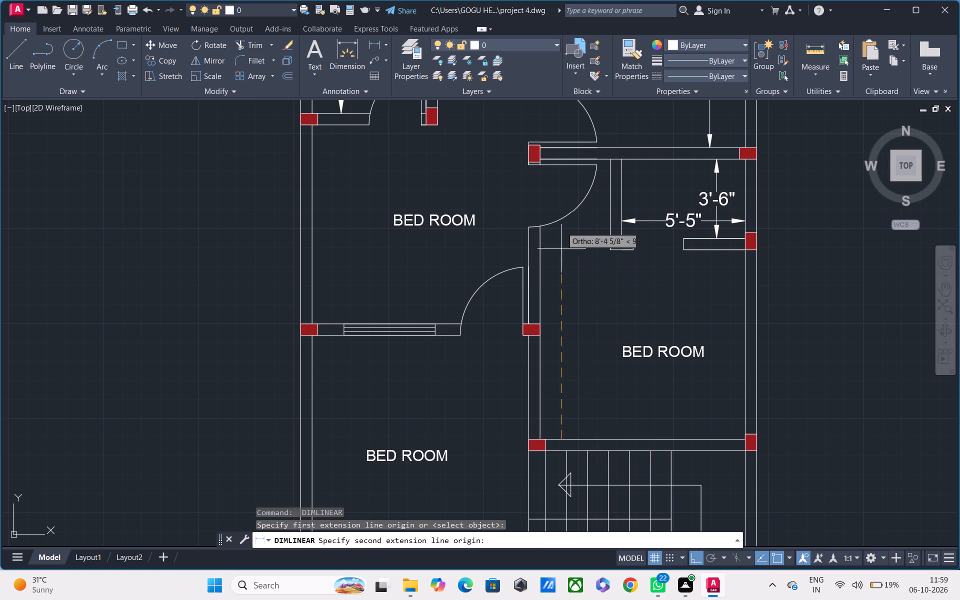
left_click(575, 158)
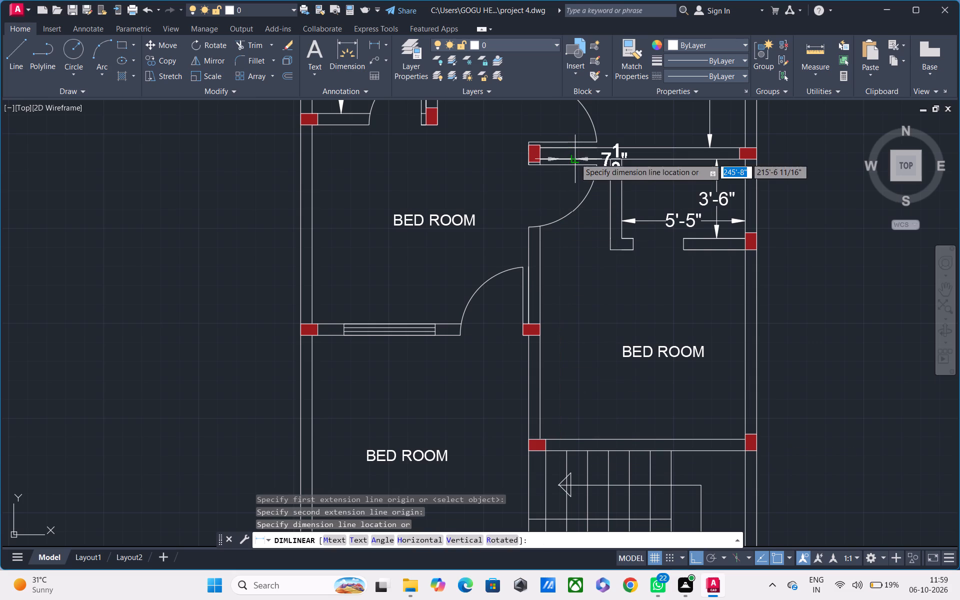
left_click(602, 220)
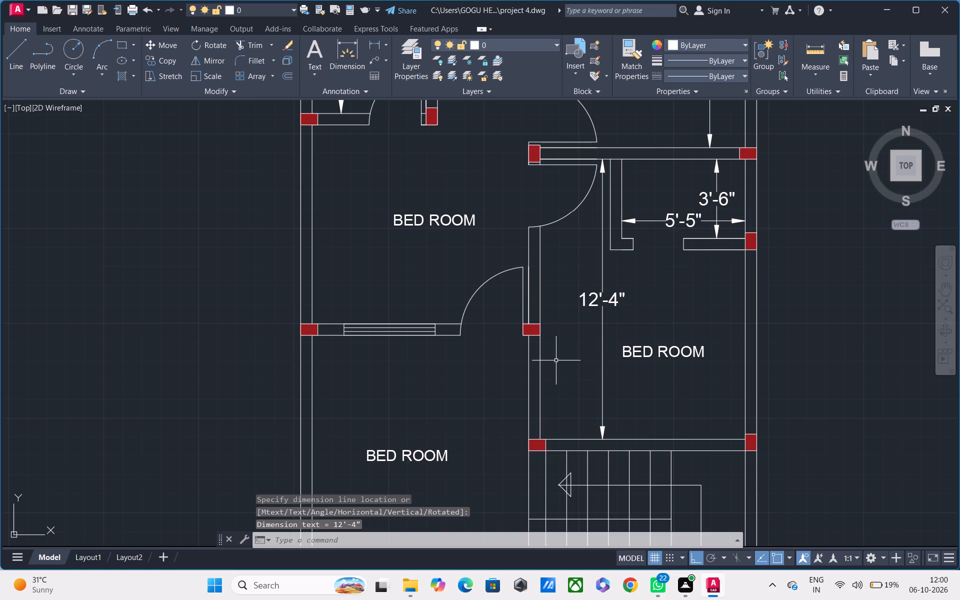
Add a horizontal linear dimension for the interior width of the bedroom north of the staircase, placed below its room label.
key("space")
left_click(539, 275)
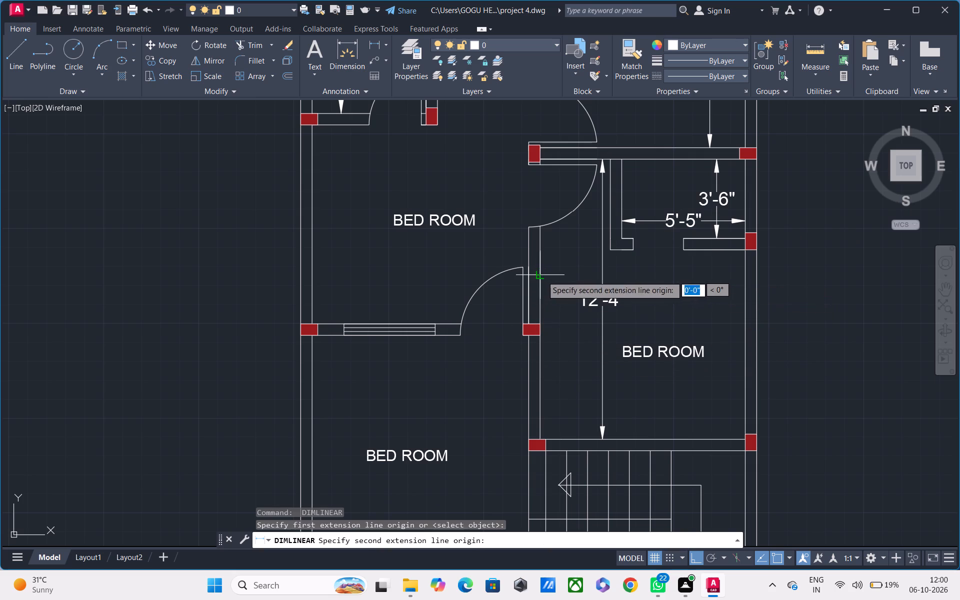
left_click(746, 272)
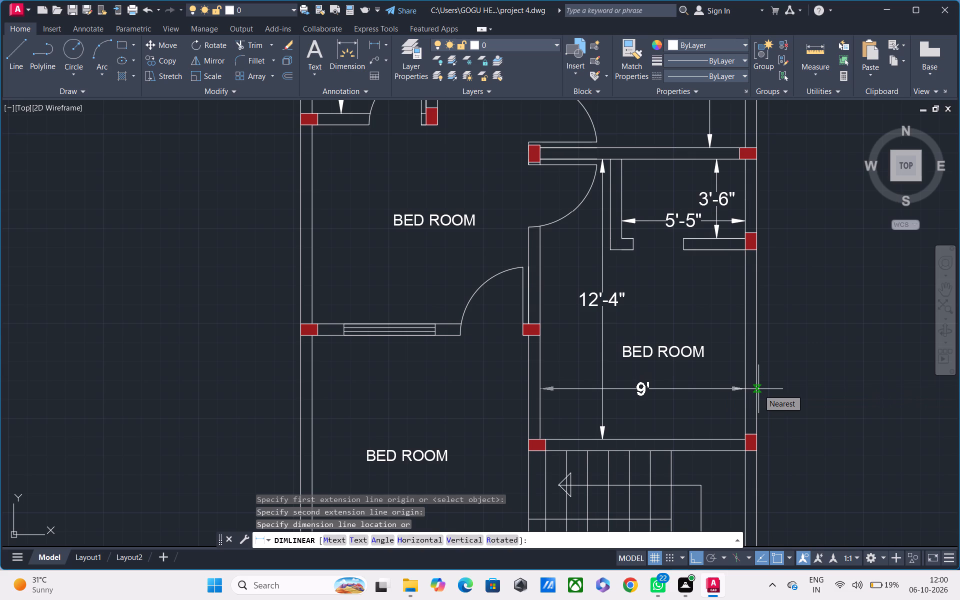
left_click(739, 395)
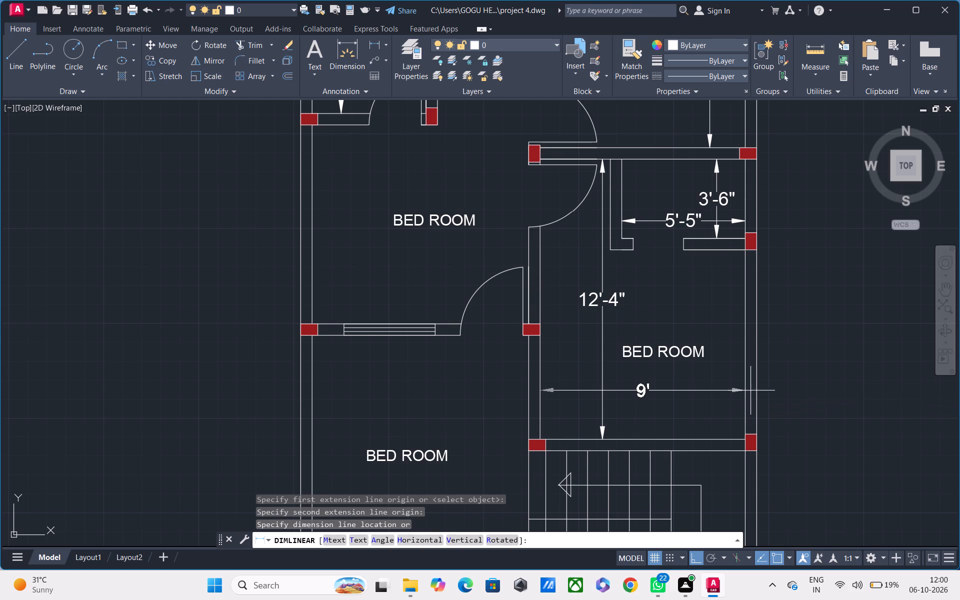
Place the width dimension in the bedroom north of the staircase and override its text with 8'10".
double_click(637, 394)
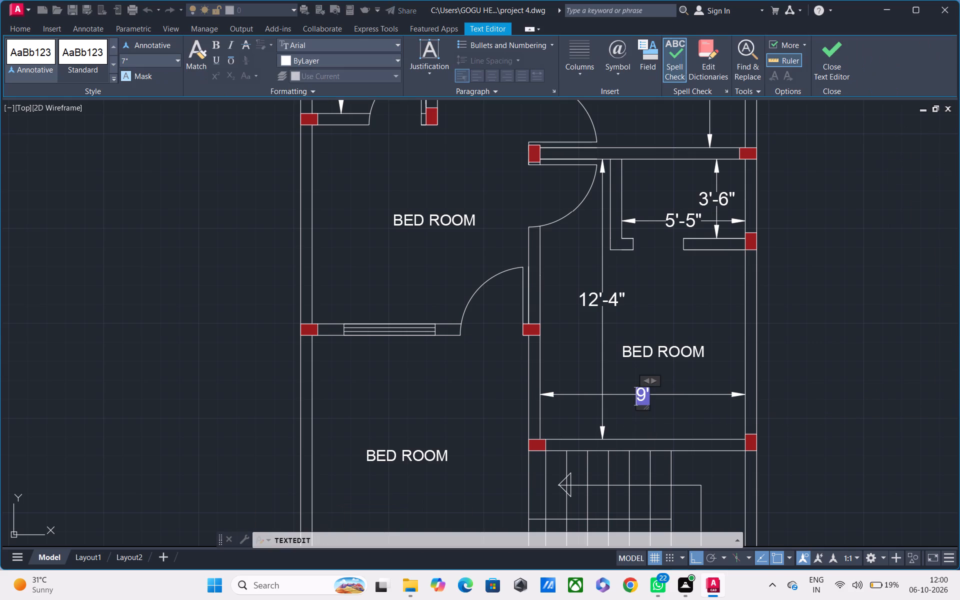
left_click(655, 393)
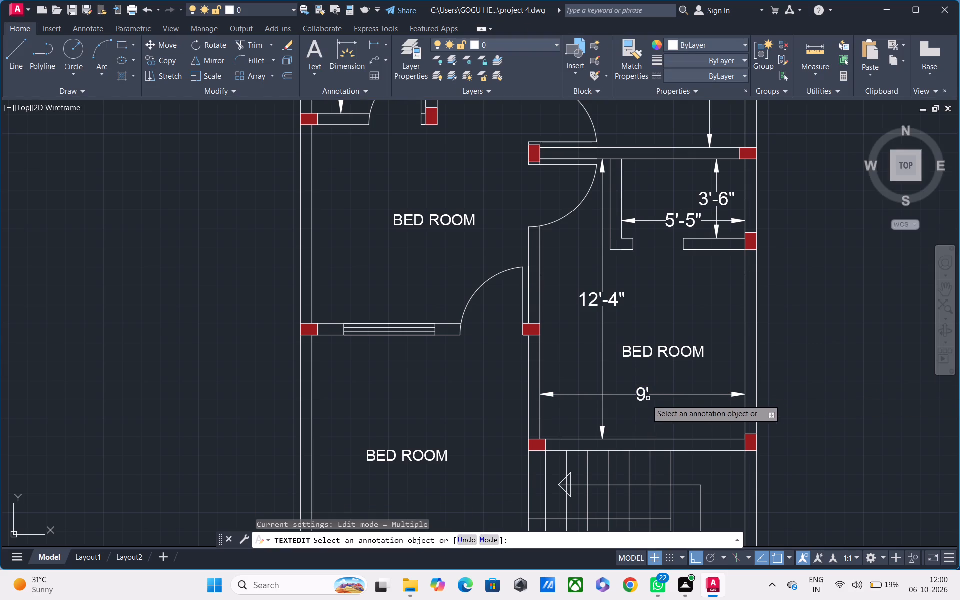
double_click(638, 401)
left_click(646, 396)
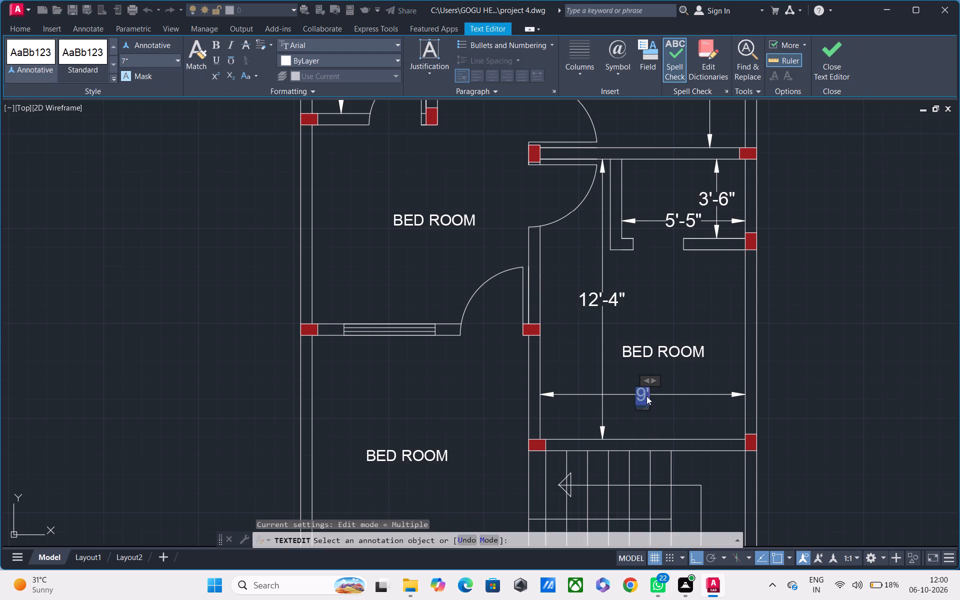
key("BackSpace")
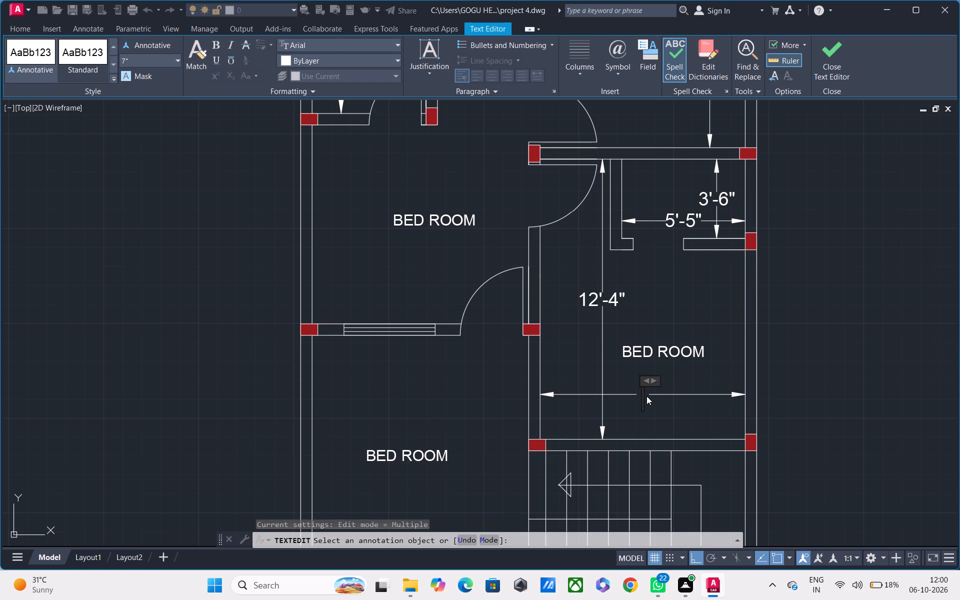
type("8'")
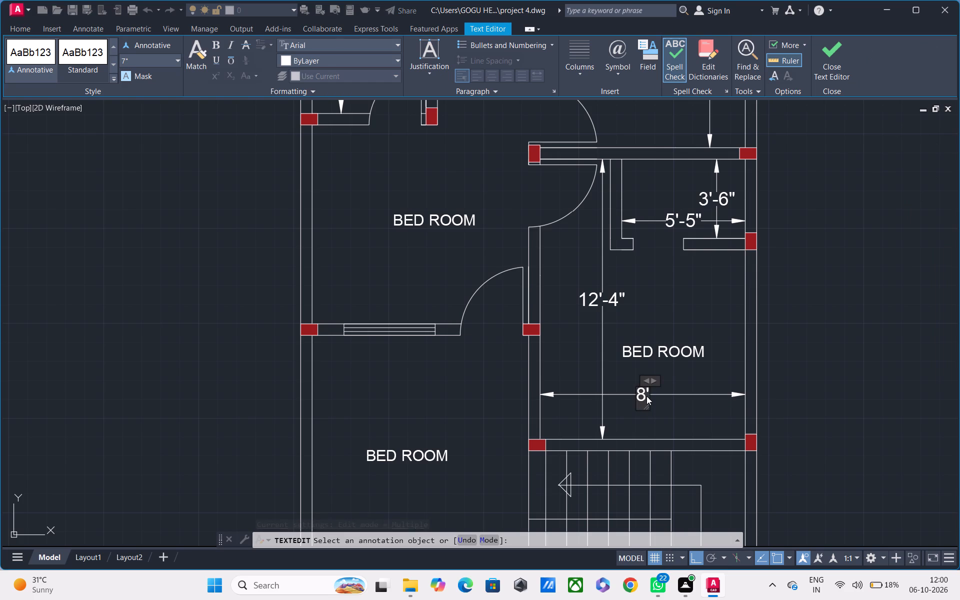
type("10\"")
key("Return")
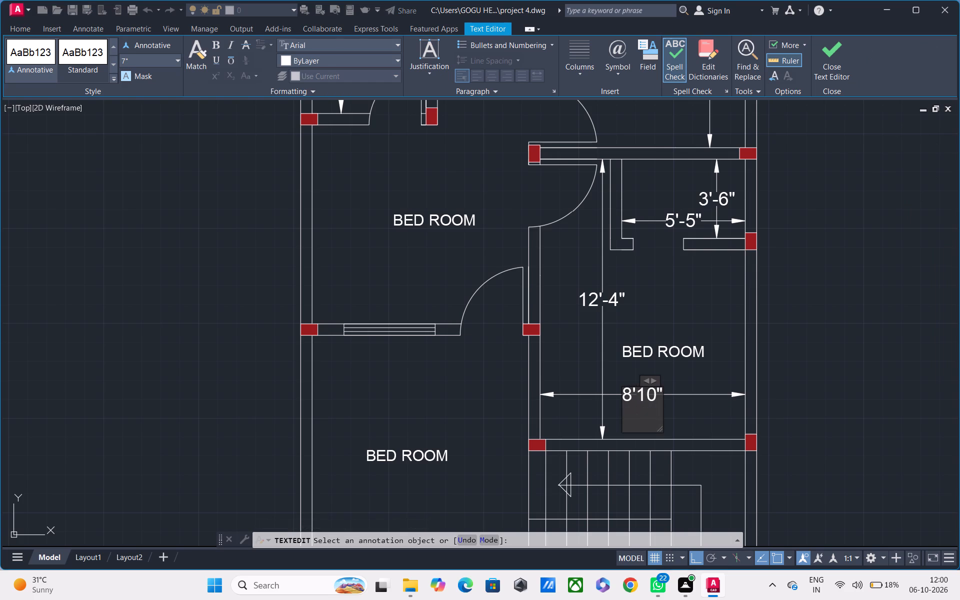
left_click(690, 405)
scroll(670, 429, "down", 1)
middle_click_drag(664, 427, 658, 399)
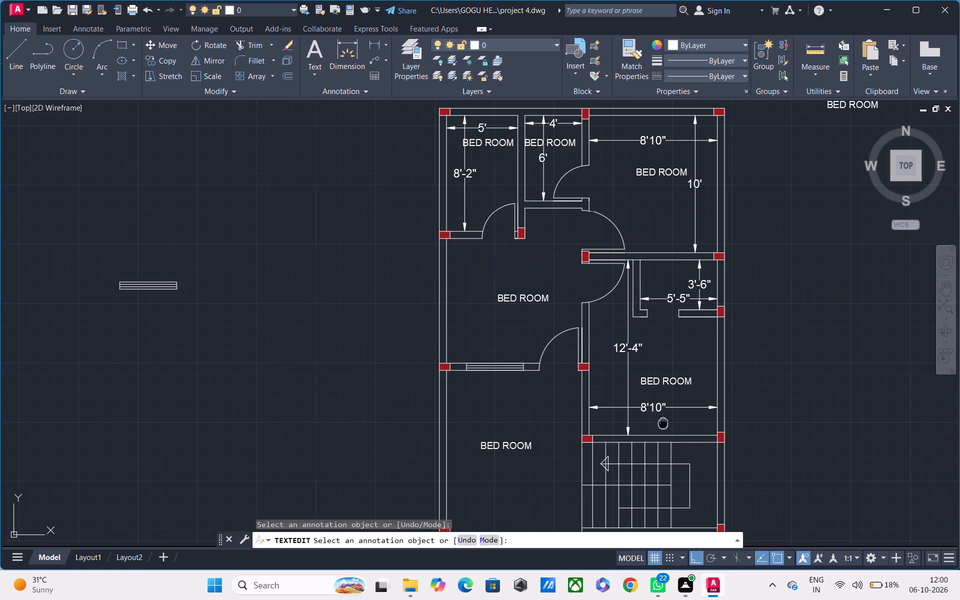
middle_click_drag(658, 399, 654, 338)
middle_click_drag(662, 339, 740, 359)
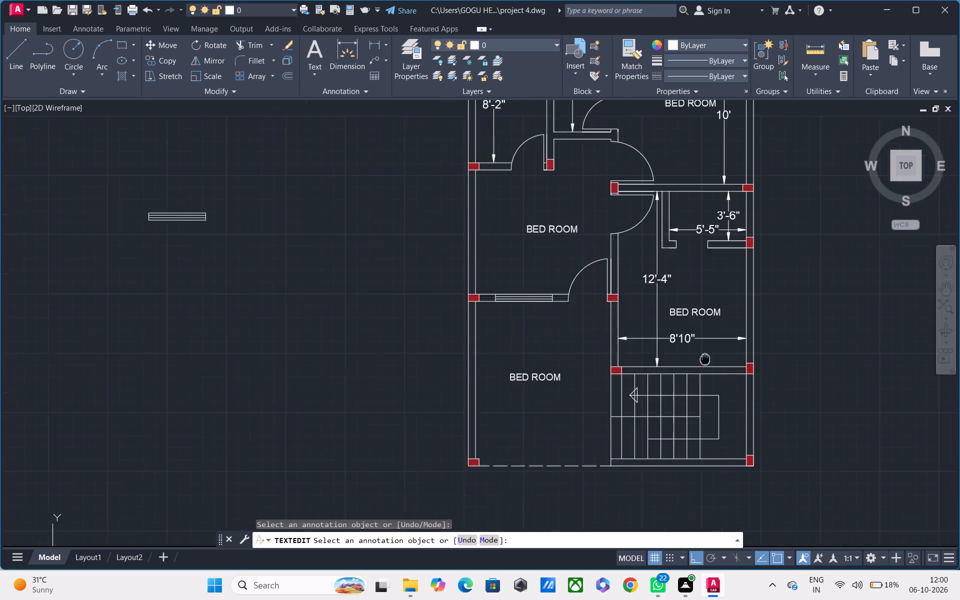
middle_click_drag(740, 359, 766, 359)
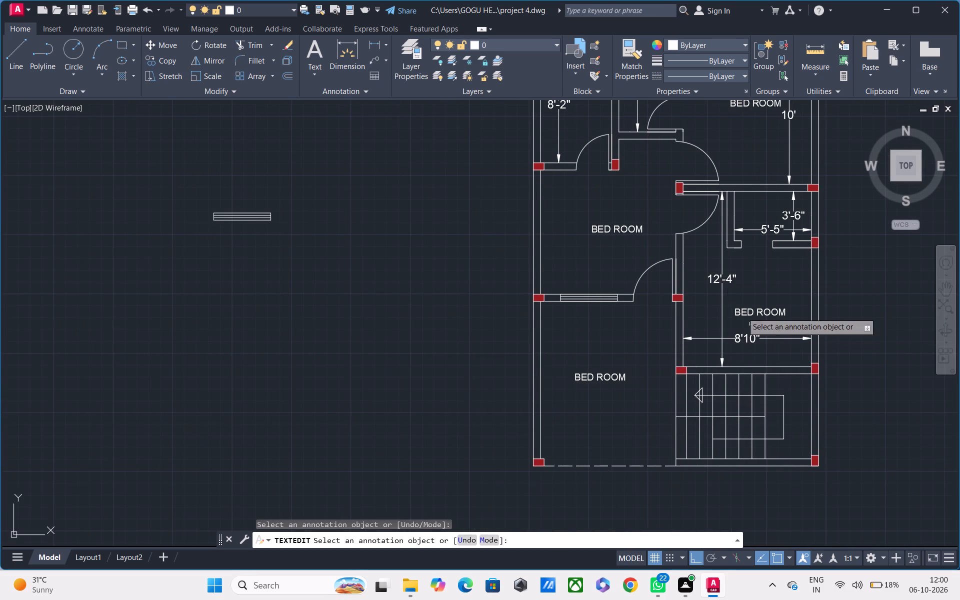
middle_click_drag(717, 265, 733, 332)
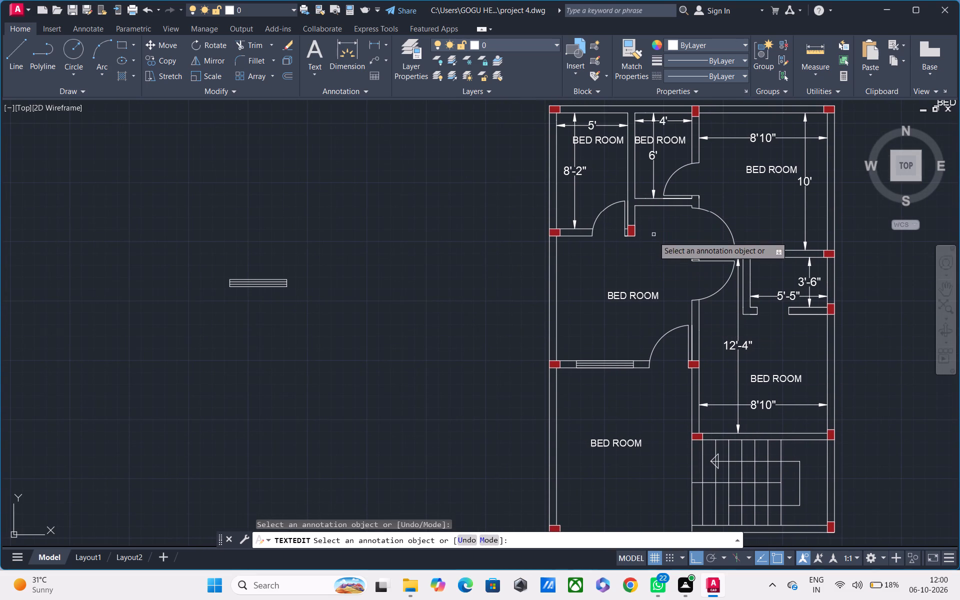
key("space")
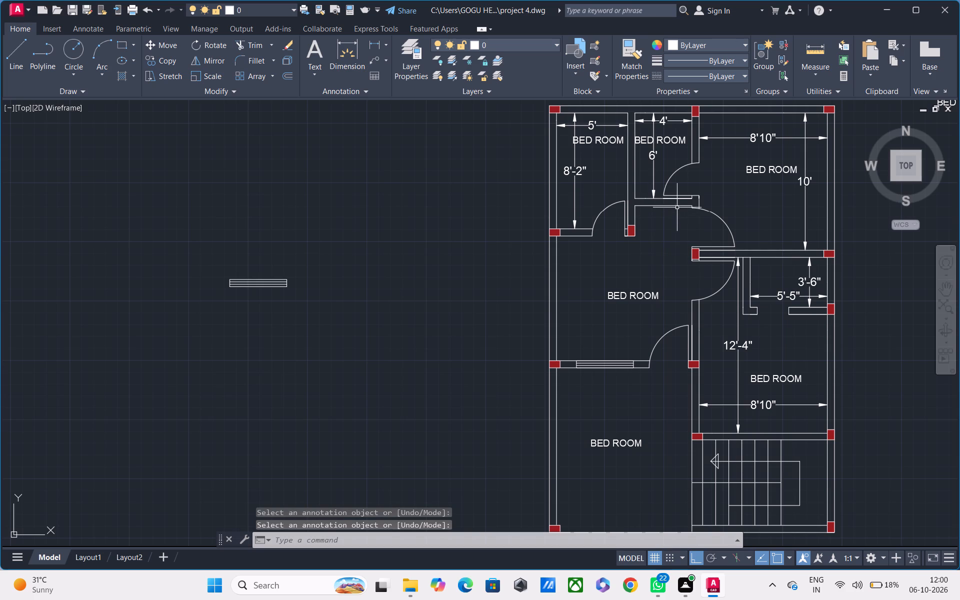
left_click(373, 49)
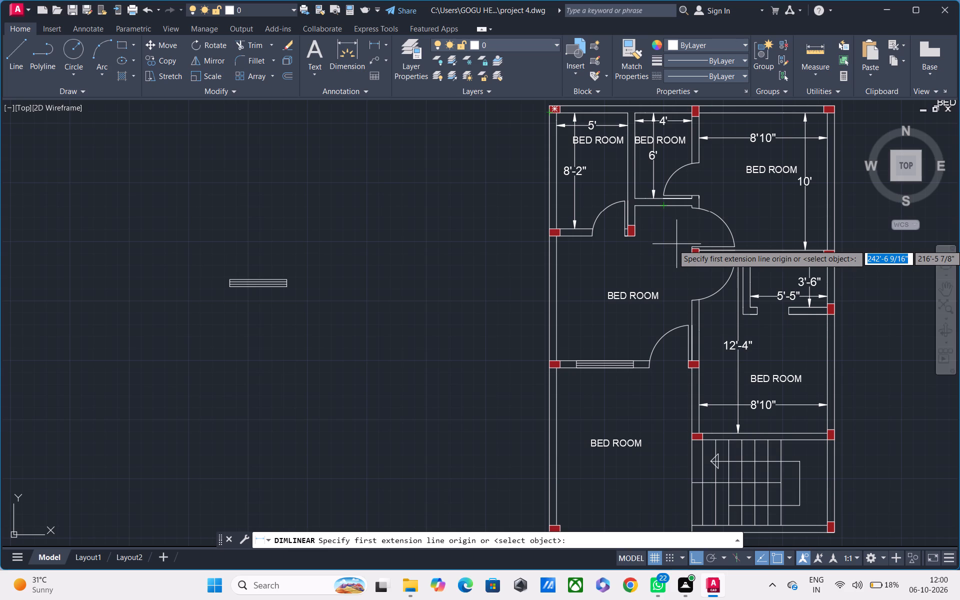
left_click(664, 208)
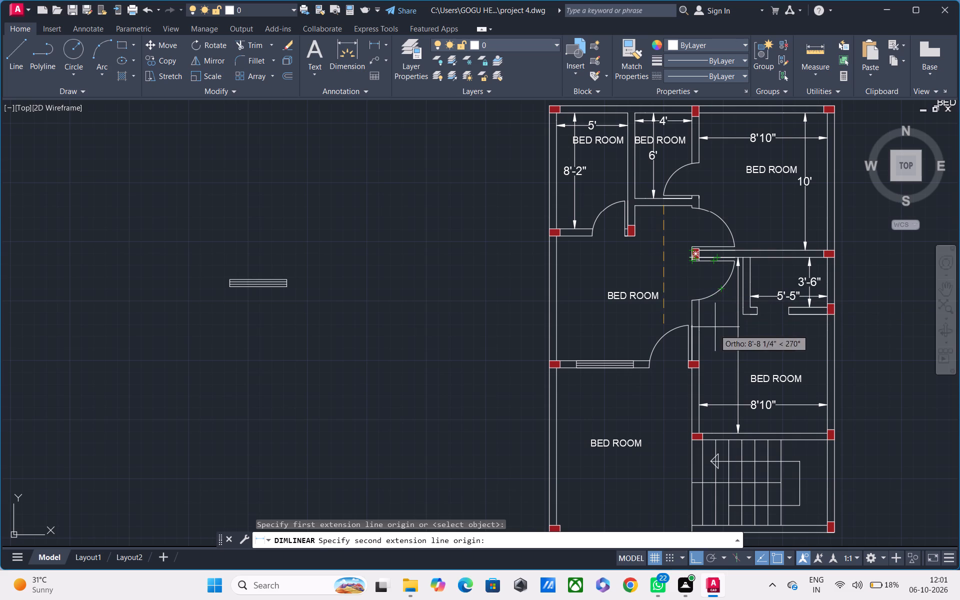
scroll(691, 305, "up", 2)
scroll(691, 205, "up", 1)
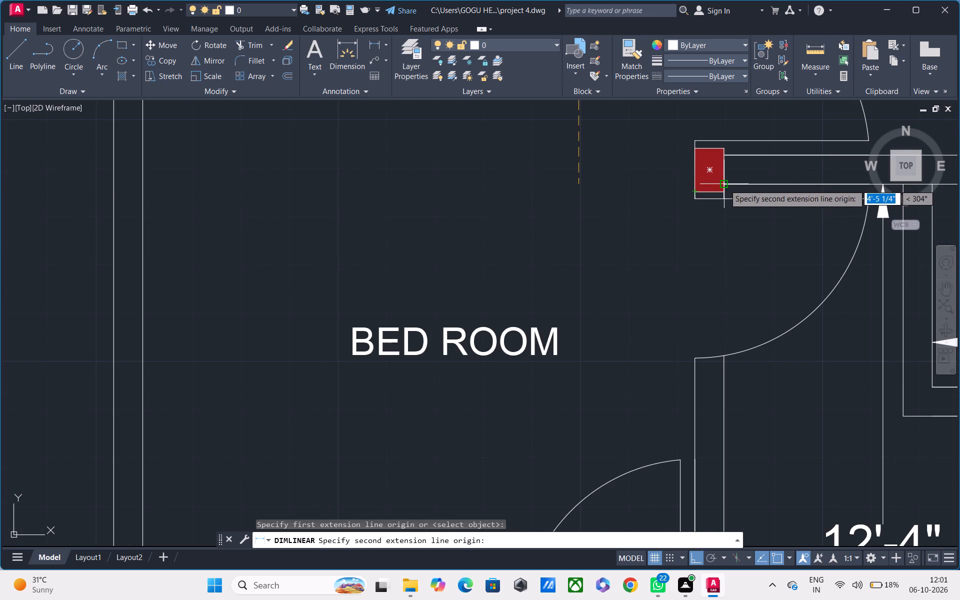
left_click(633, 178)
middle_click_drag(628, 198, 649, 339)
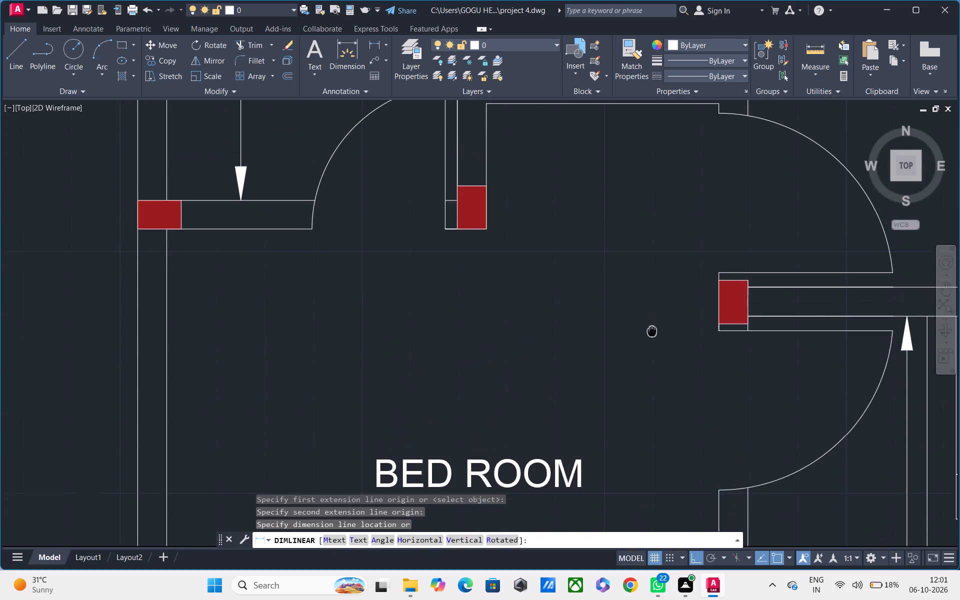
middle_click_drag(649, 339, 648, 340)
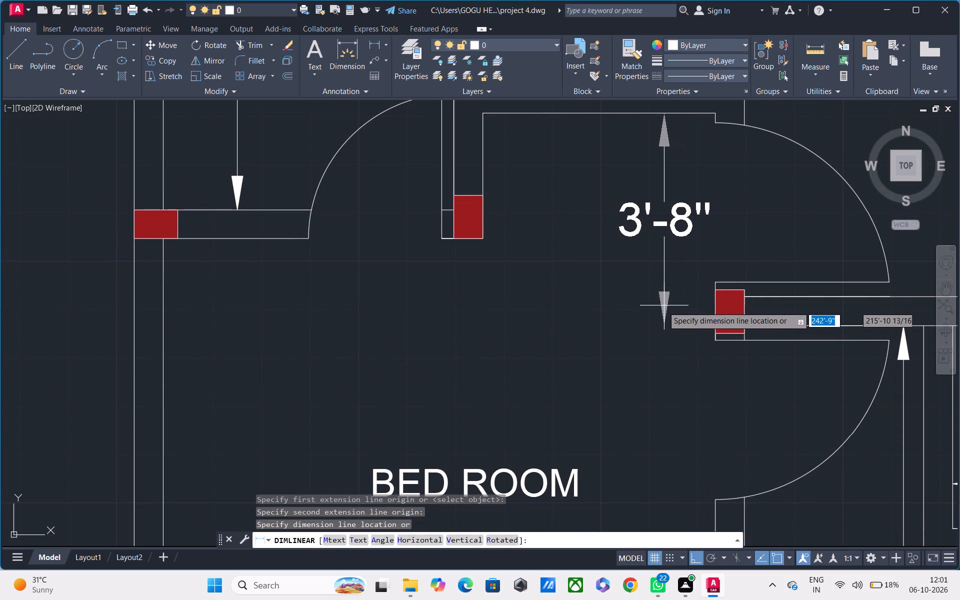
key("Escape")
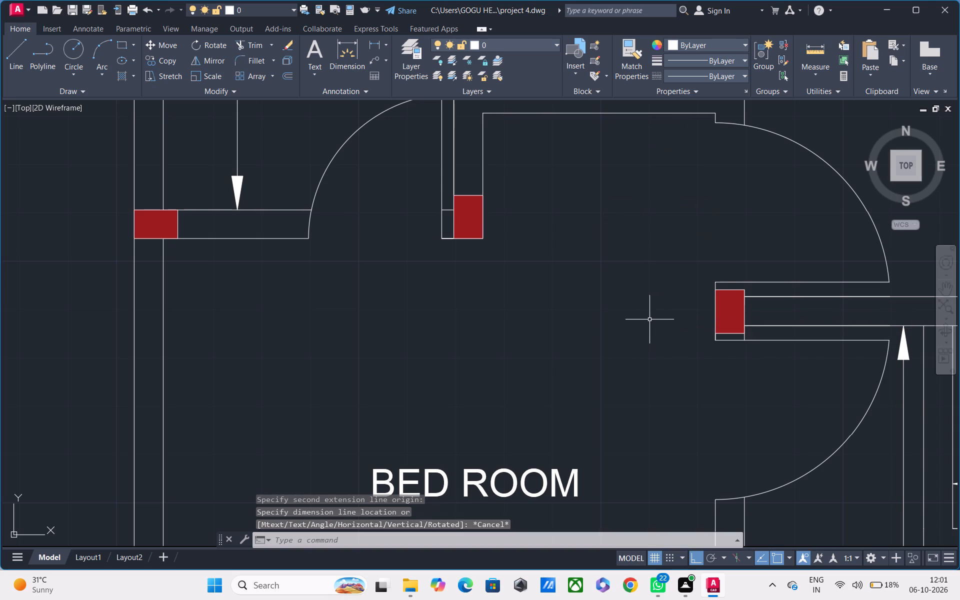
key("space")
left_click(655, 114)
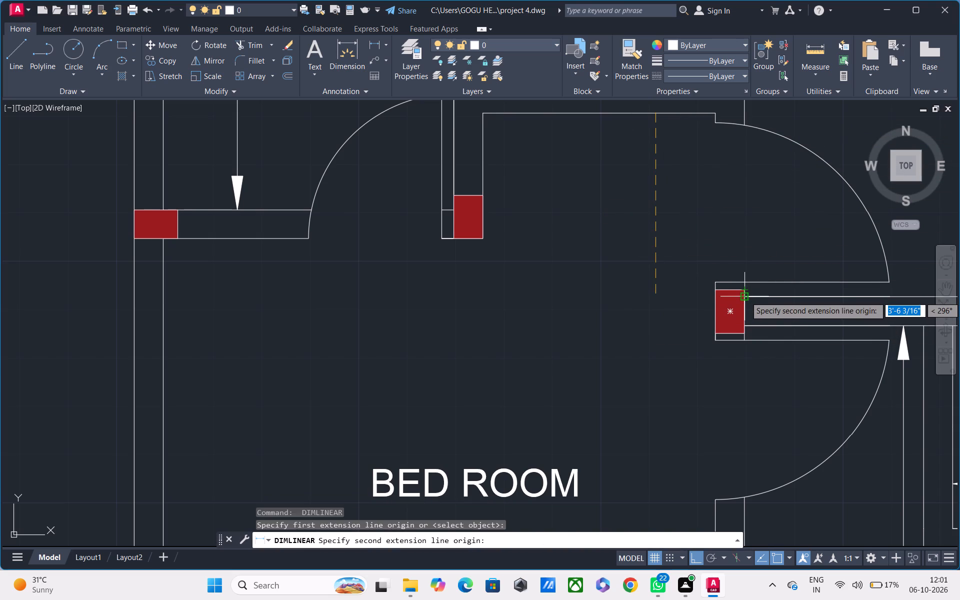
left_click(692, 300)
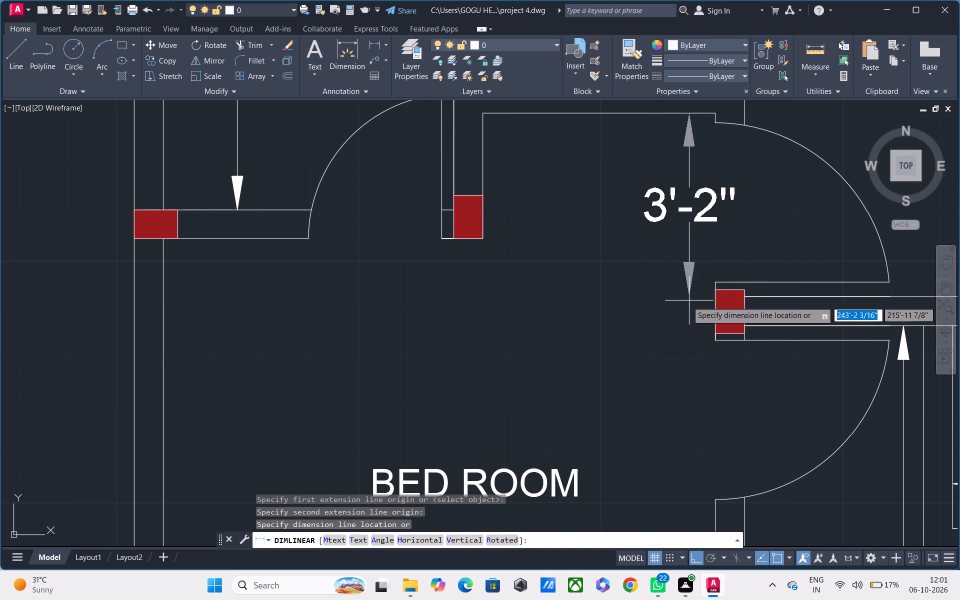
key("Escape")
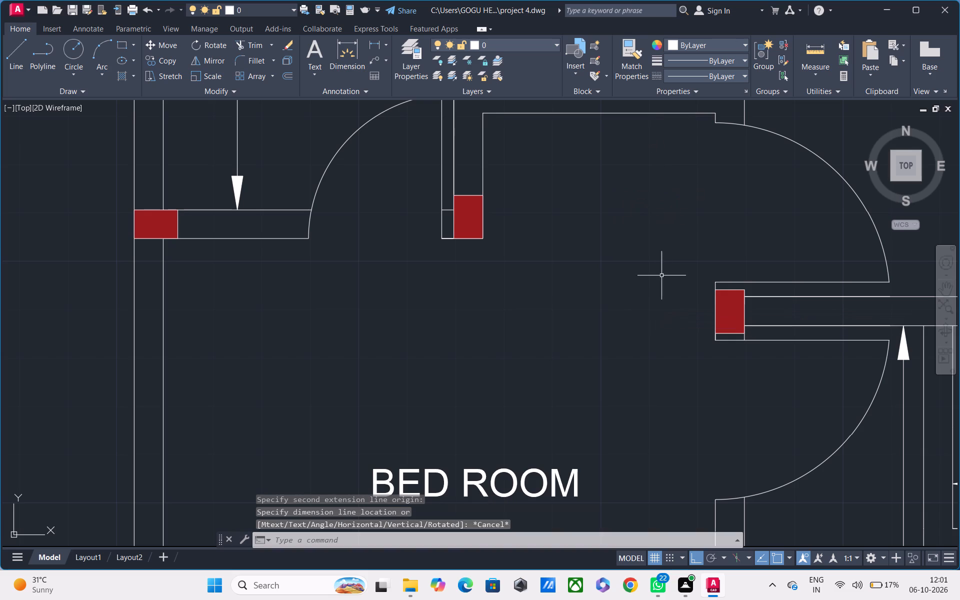
Add a vertical linear dimension for the passage, from the 4' room's south wall to the centre level of the column between the two east doors.
key("space")
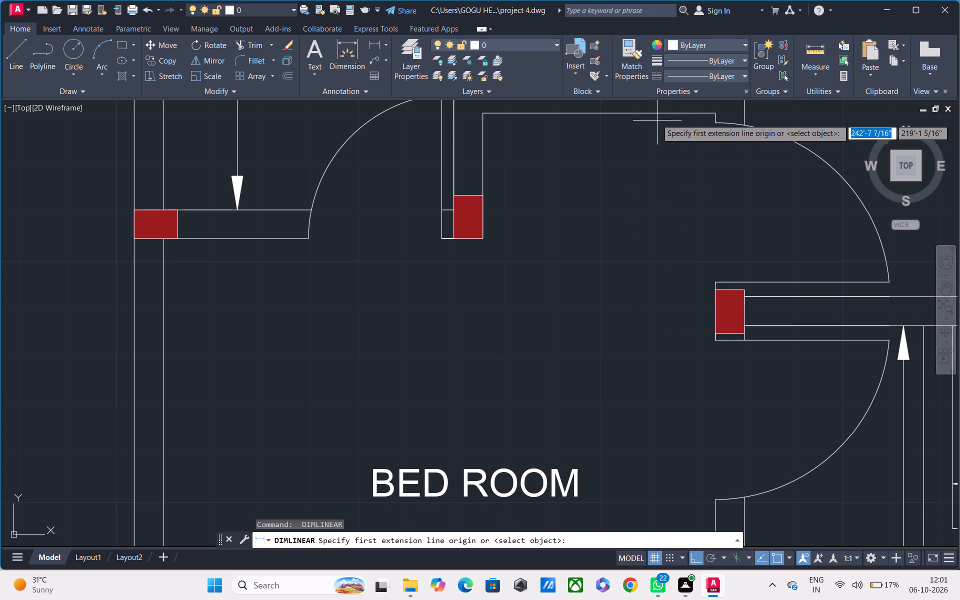
left_click(653, 113)
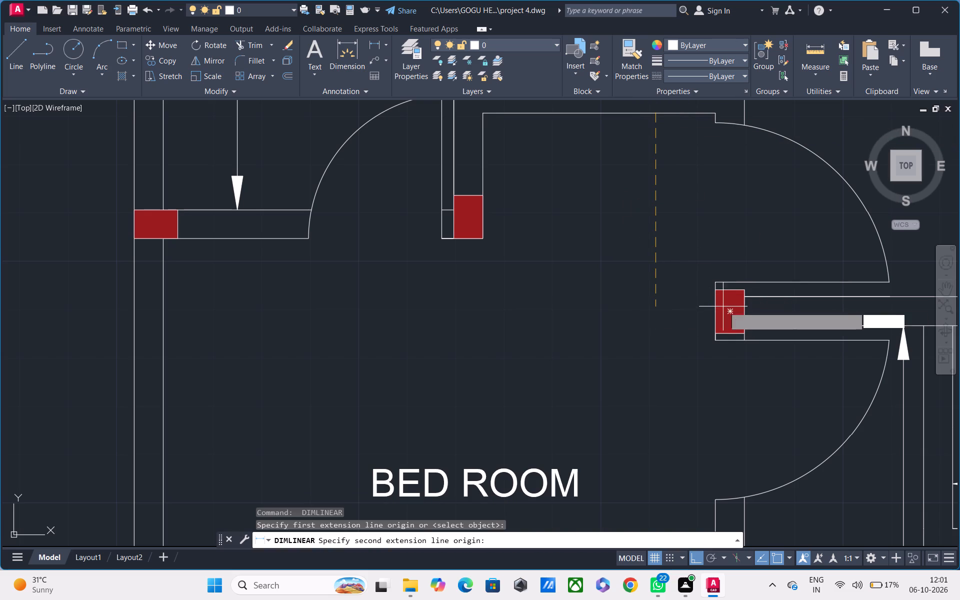
left_click(659, 312)
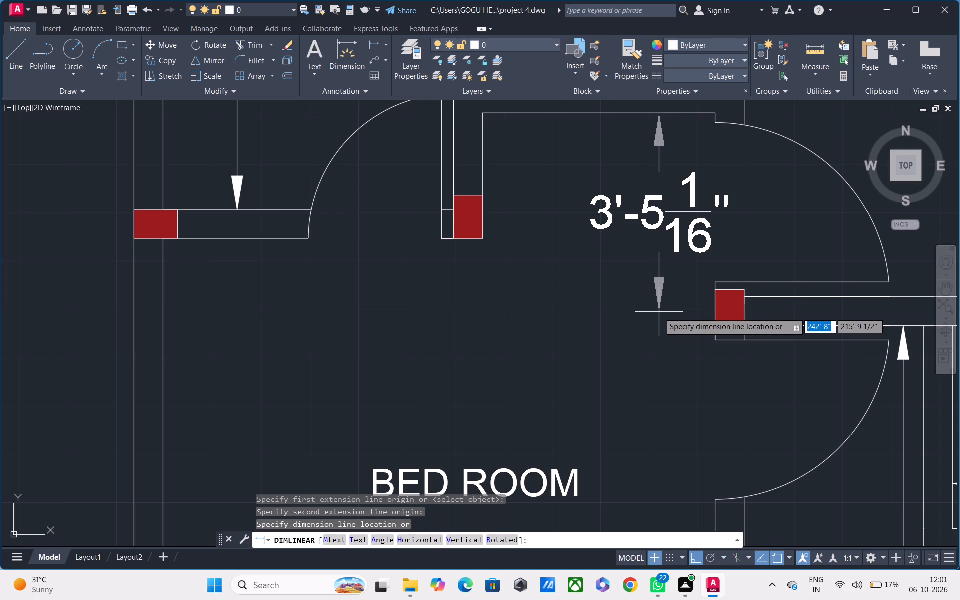
left_click(645, 313)
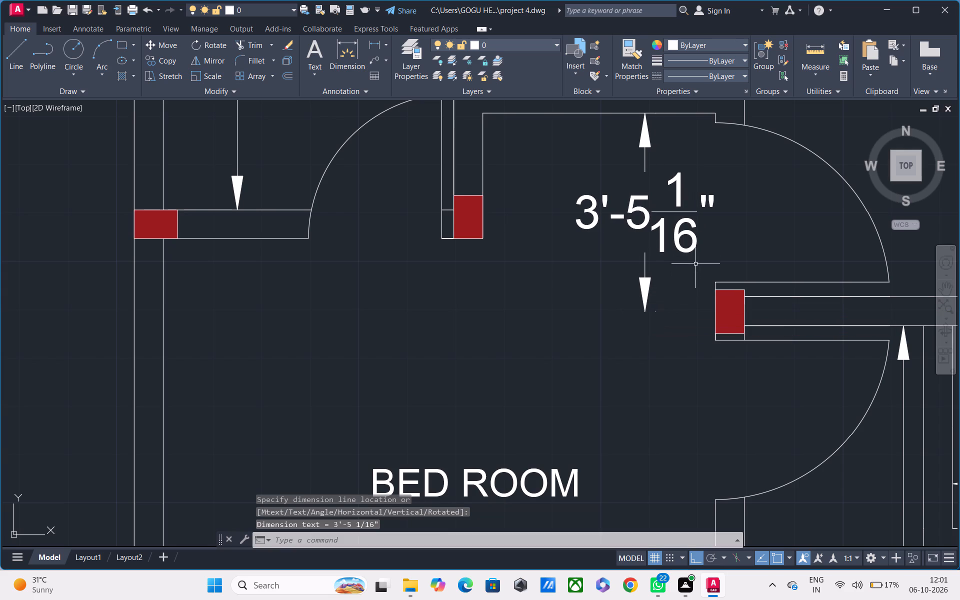
key("Escape")
Override the text of the new vertical passage dimension with 3'5".
triple_click(678, 224)
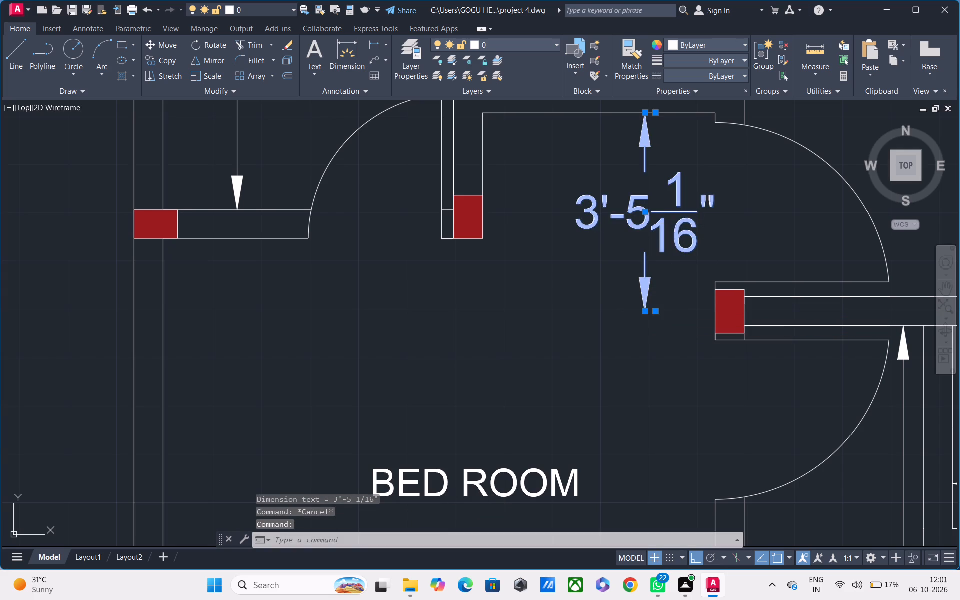
key("BackSpace")
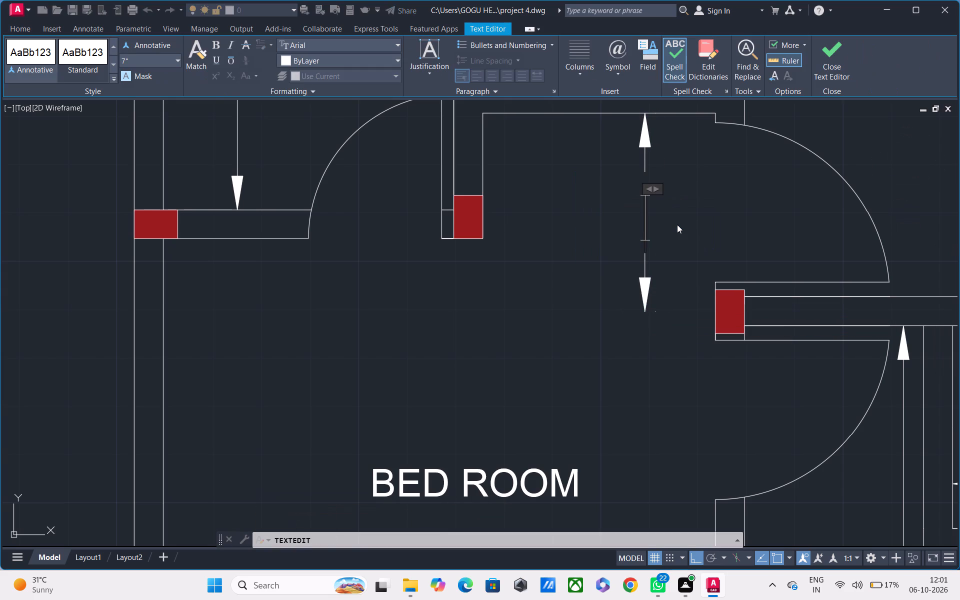
key("2")
type("'5\"")
key("Return")
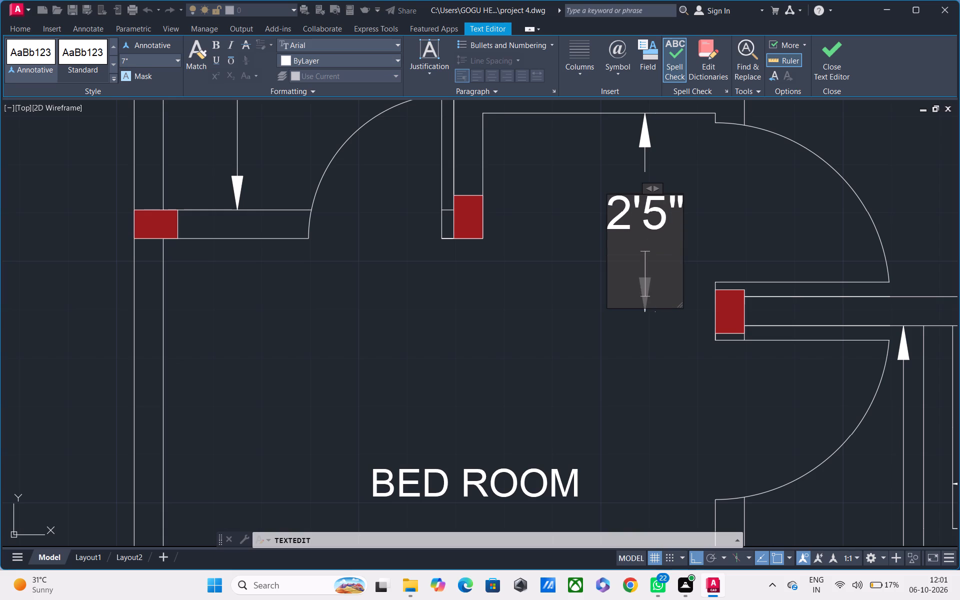
key("BackSpace")
key("BackSpace")
key("BackSpace")
key("BackSpace")
key("BackSpace")
type("3'5\"")
key("Return")
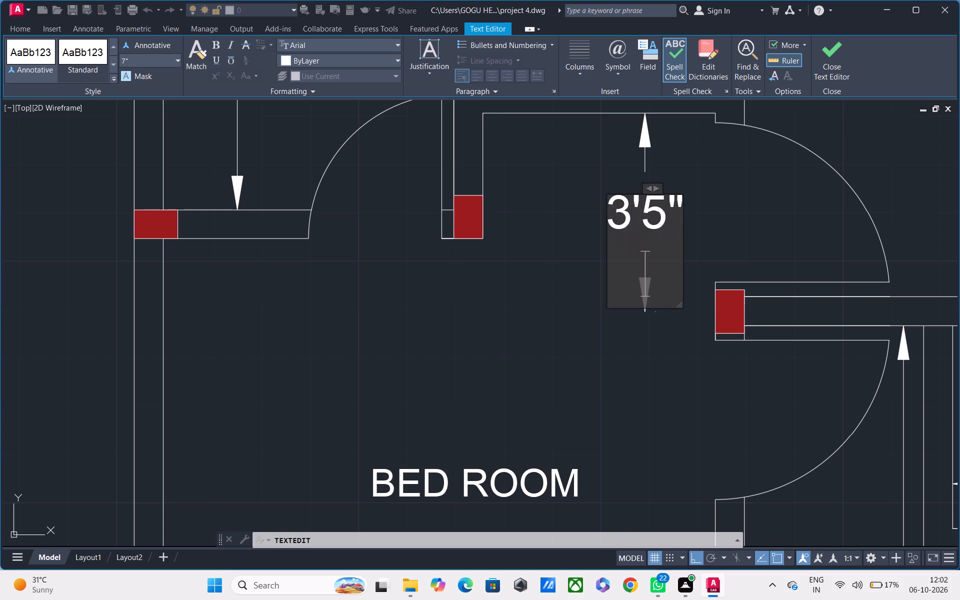
left_click(648, 343)
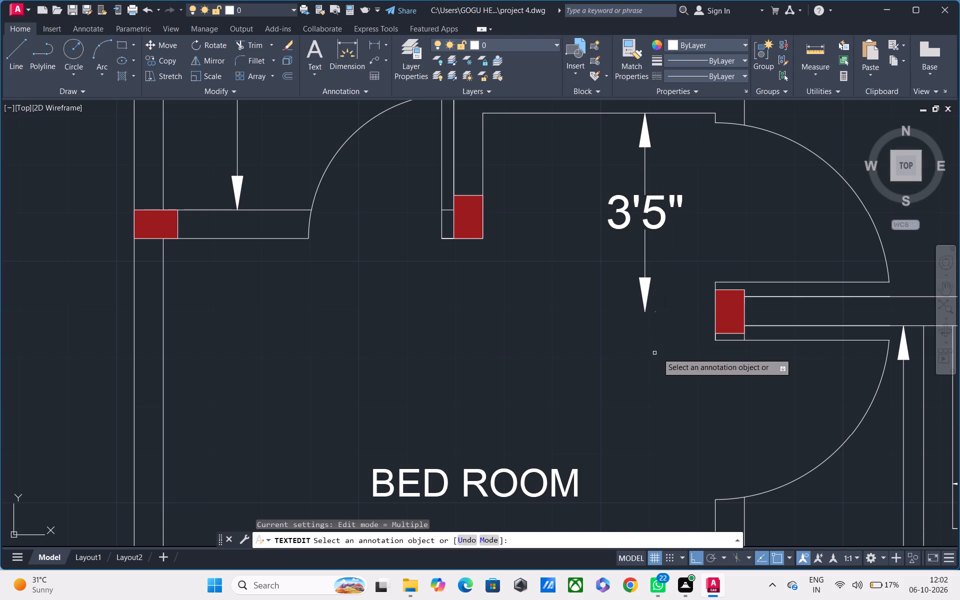
scroll(662, 353, "down", 1)
middle_click_drag(666, 385, 675, 363)
scroll(675, 363, "down", 2)
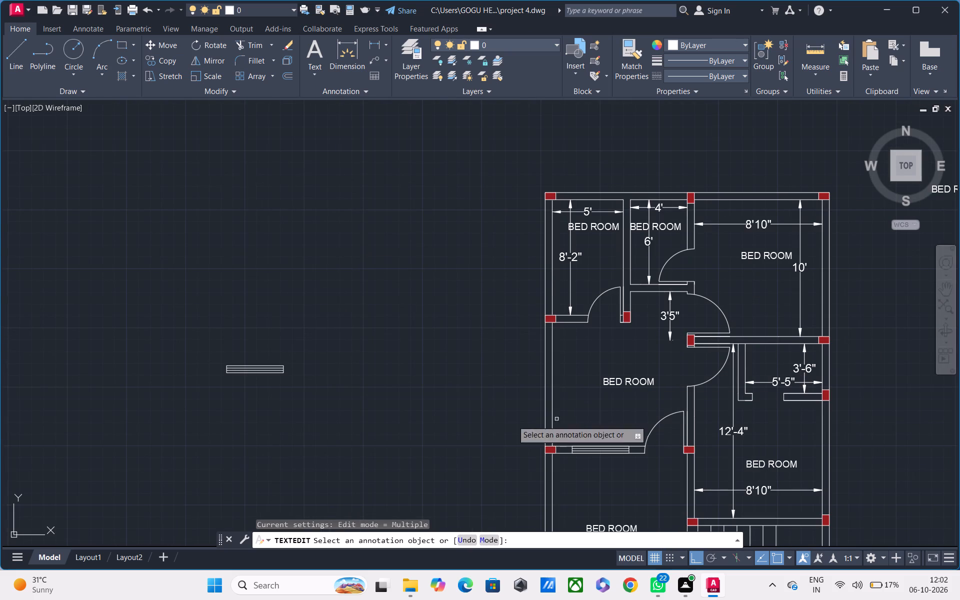
key("space")
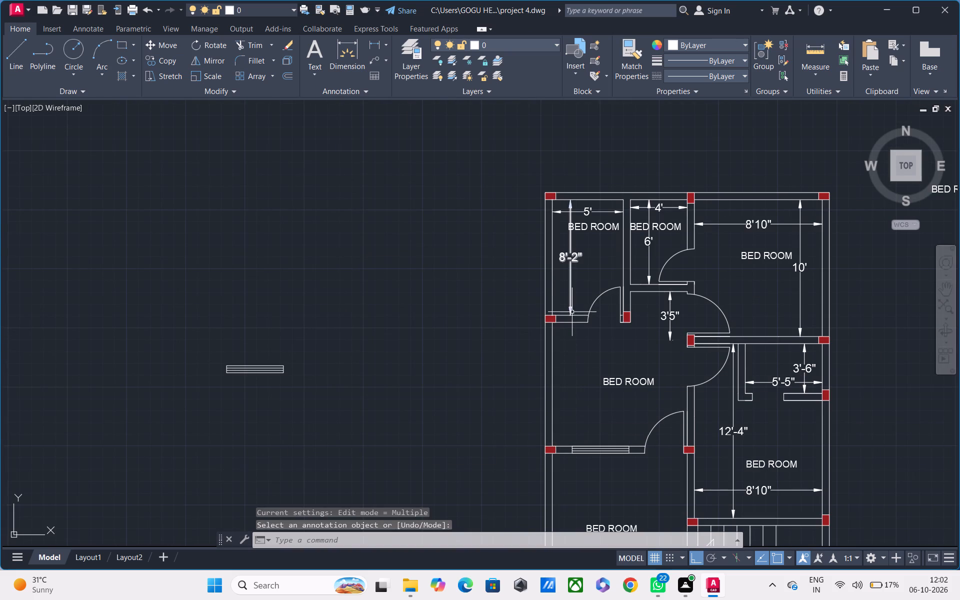
Add a vertical linear dimension in the bedroom south of the 5' room, between its north wall and the windowed wall, west of the label.
key("space")
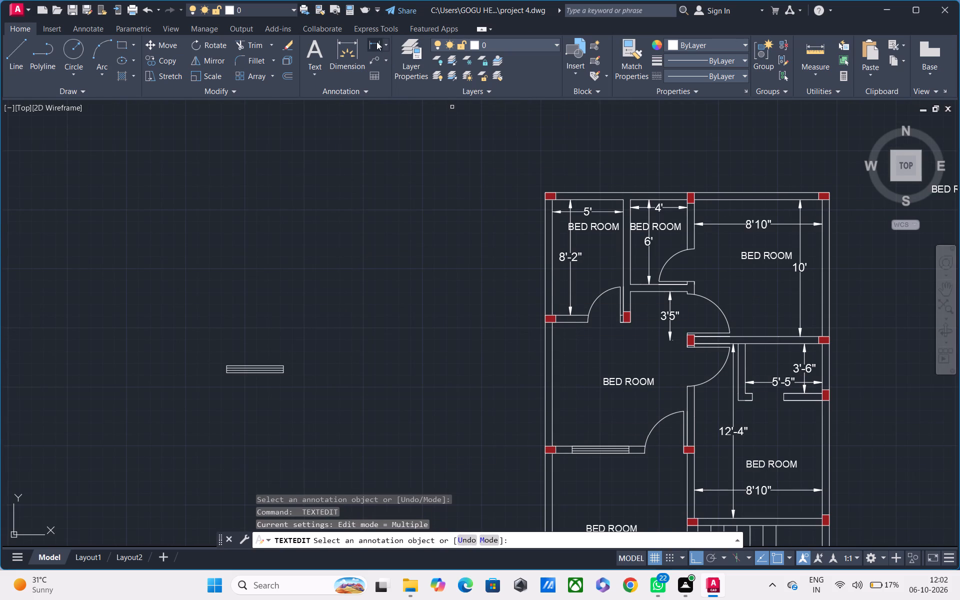
left_click(376, 41)
scroll(587, 326, "up", 2)
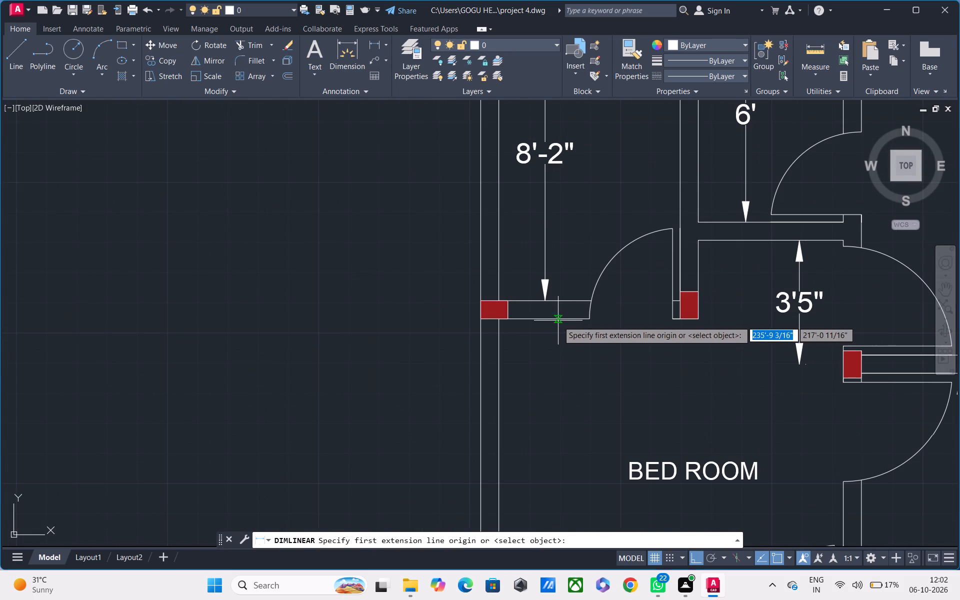
left_click(558, 321)
middle_click_drag(559, 454, 557, 373)
scroll(557, 369, "down", 2)
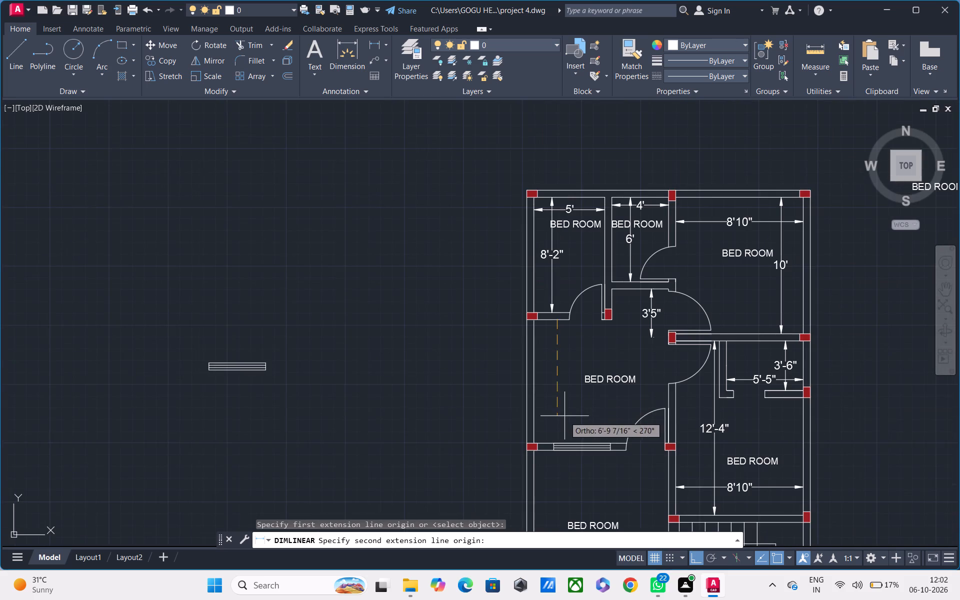
middle_click_drag(564, 415, 566, 386)
scroll(560, 414, "up", 2)
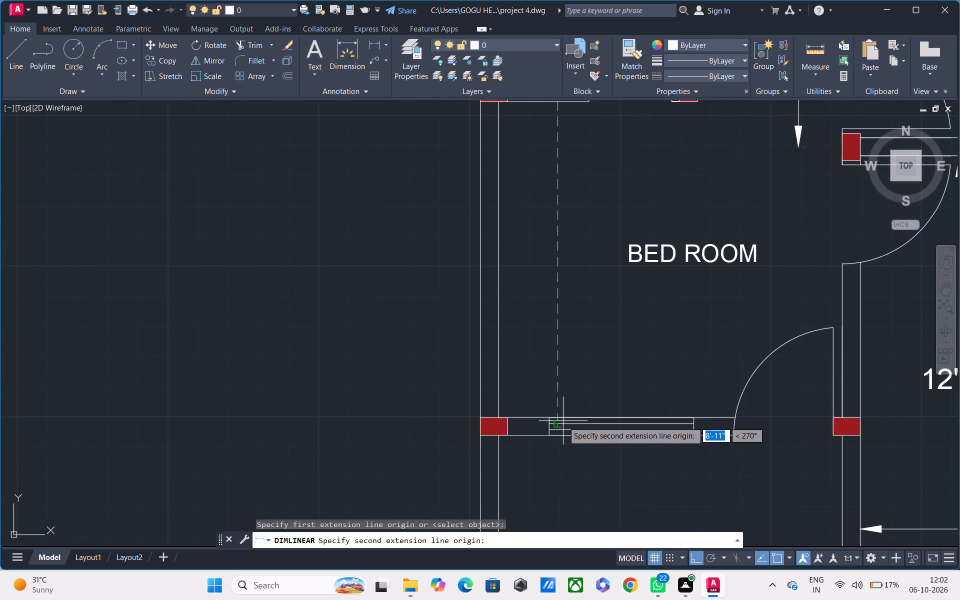
scroll(562, 418, "up", 1)
left_click(557, 420)
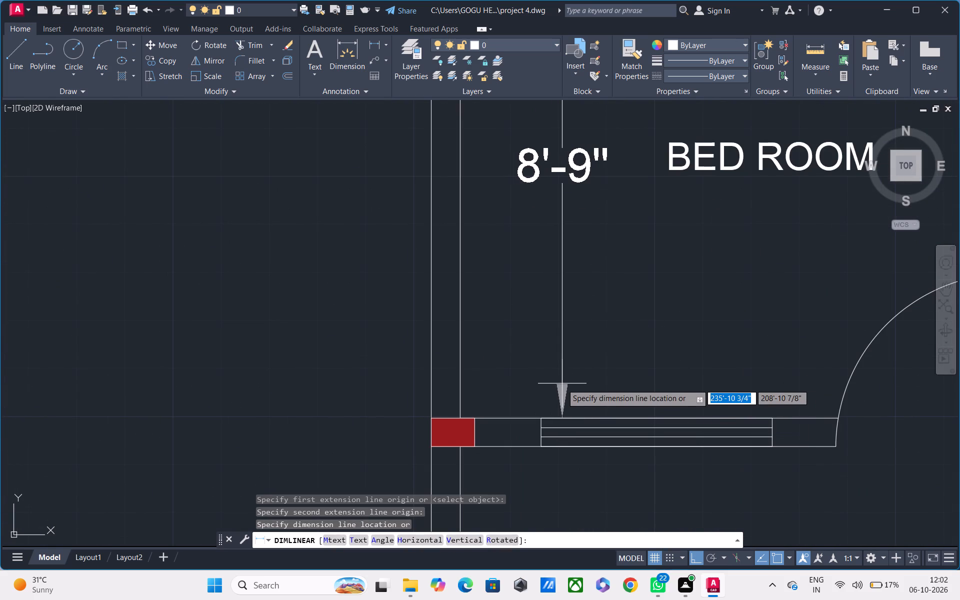
scroll(562, 384, "down", 2)
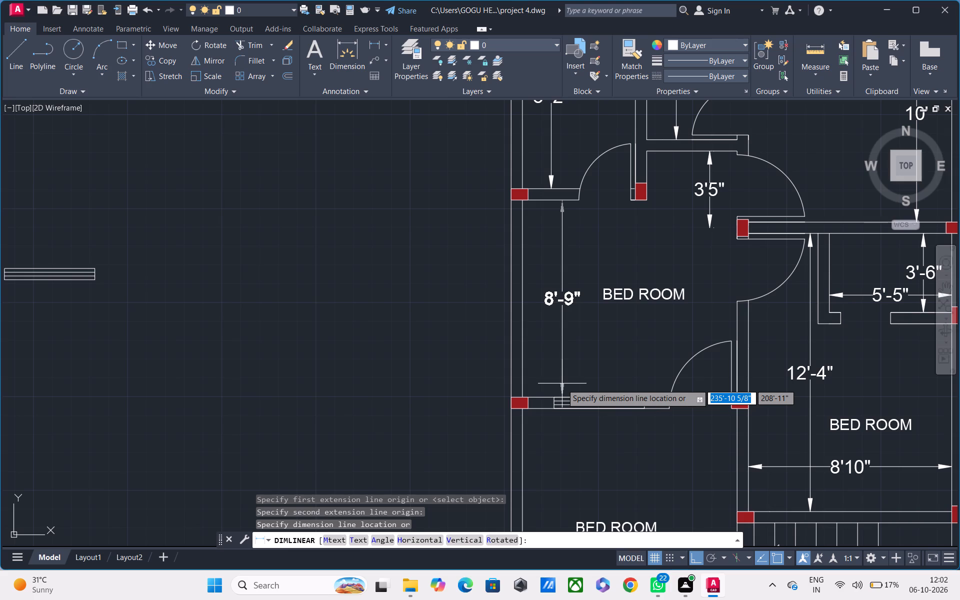
left_click(562, 384)
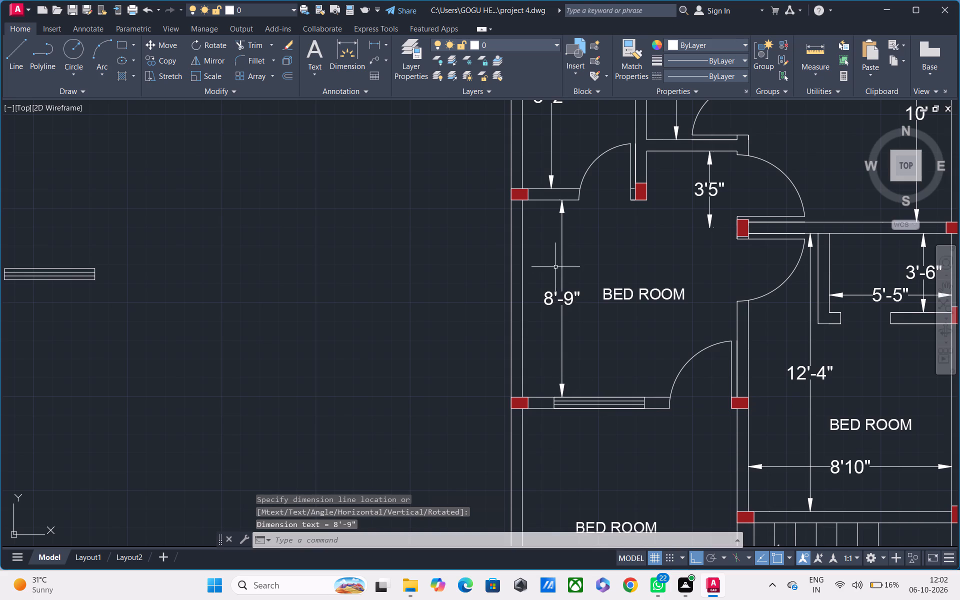
key("Escape")
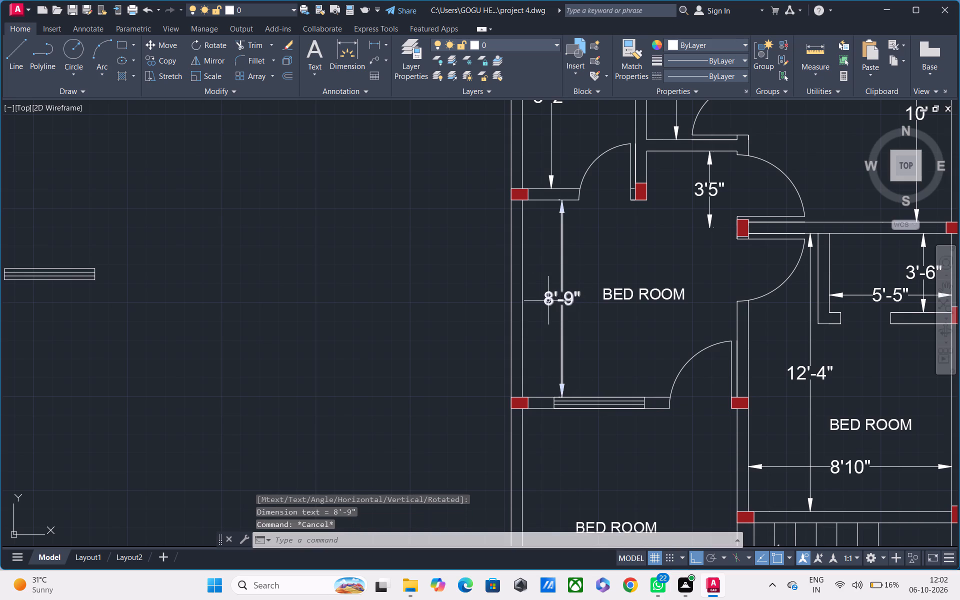
Override the text of the new vertical dimension in the bedroom south of the 5' room with 9'7".
double_click(548, 301)
key("BackSpace")
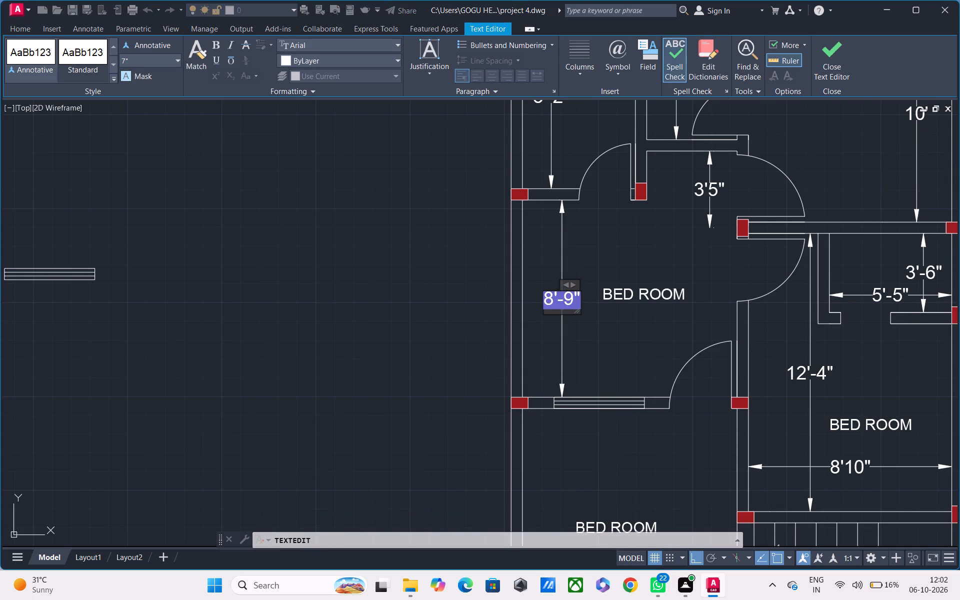
left_click(577, 299)
key("BackSpace")
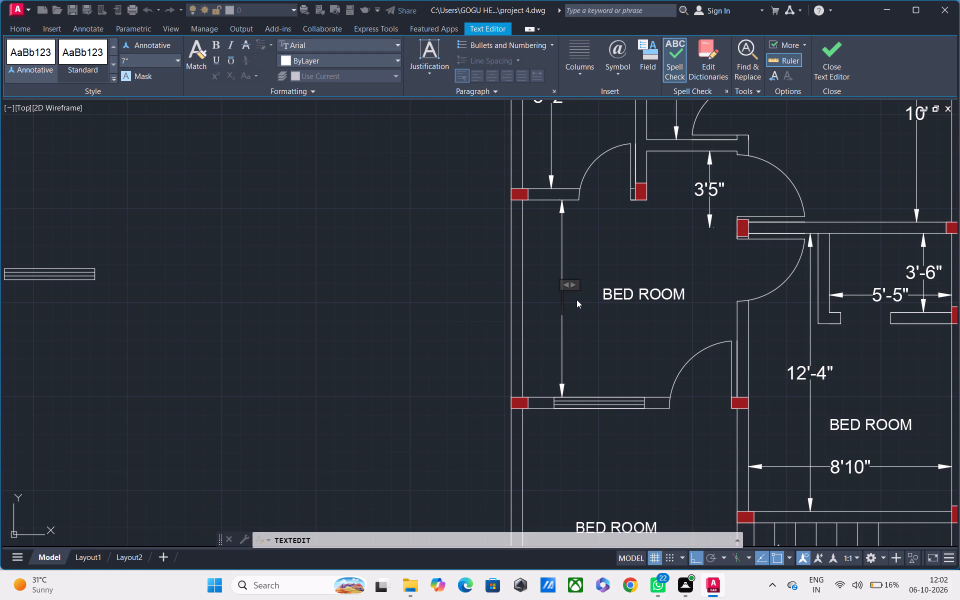
type("9'7\"")
key("Return")
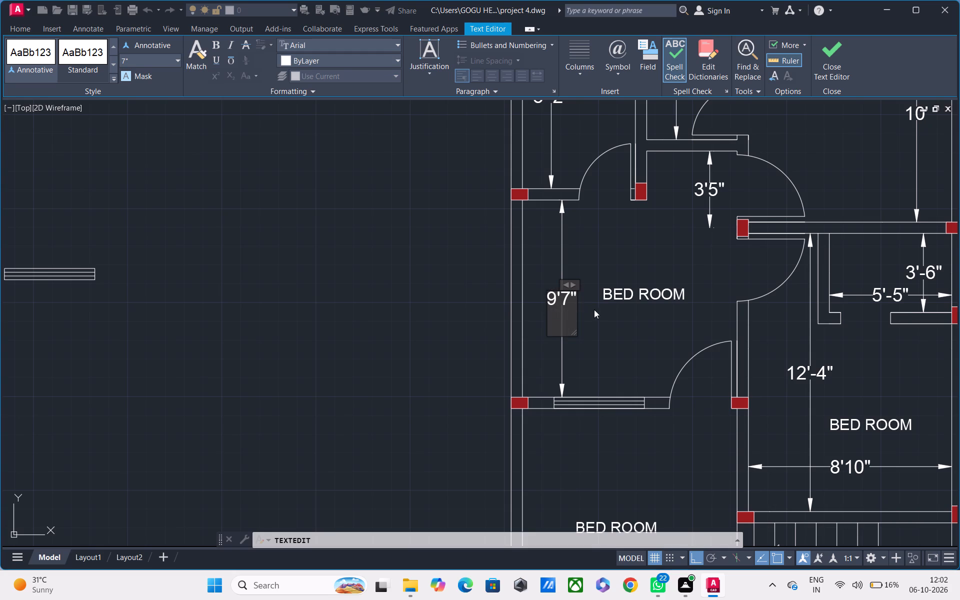
left_click(596, 311)
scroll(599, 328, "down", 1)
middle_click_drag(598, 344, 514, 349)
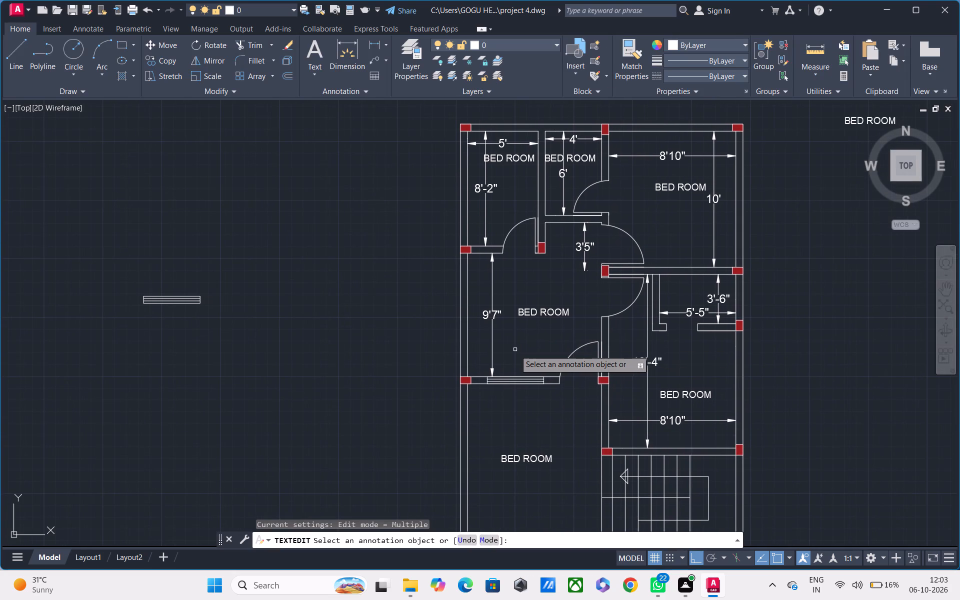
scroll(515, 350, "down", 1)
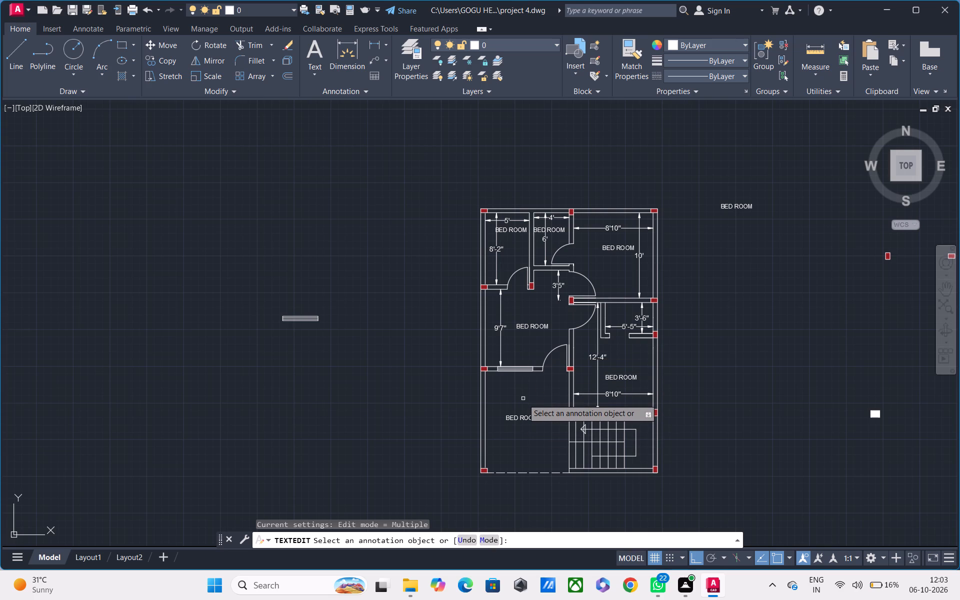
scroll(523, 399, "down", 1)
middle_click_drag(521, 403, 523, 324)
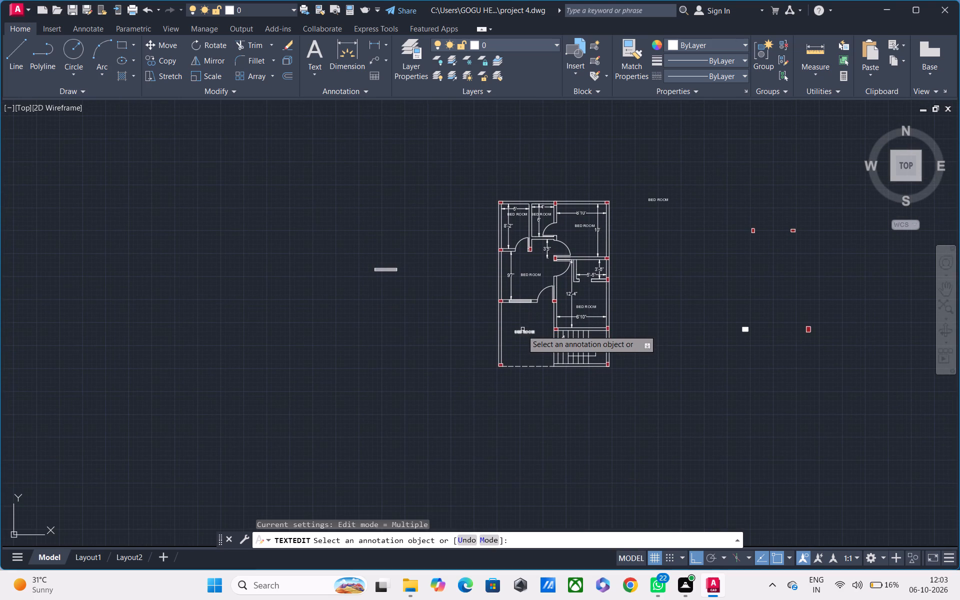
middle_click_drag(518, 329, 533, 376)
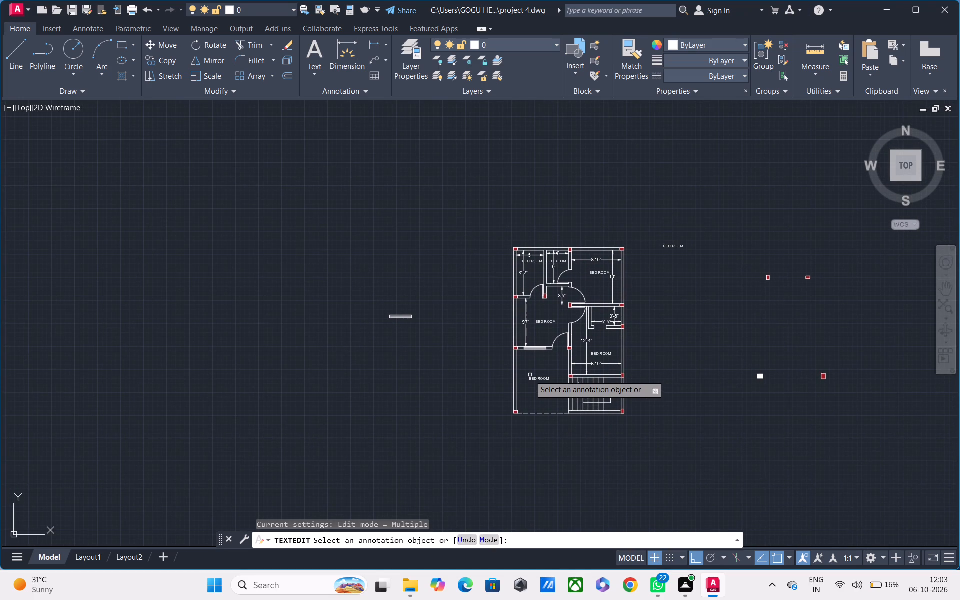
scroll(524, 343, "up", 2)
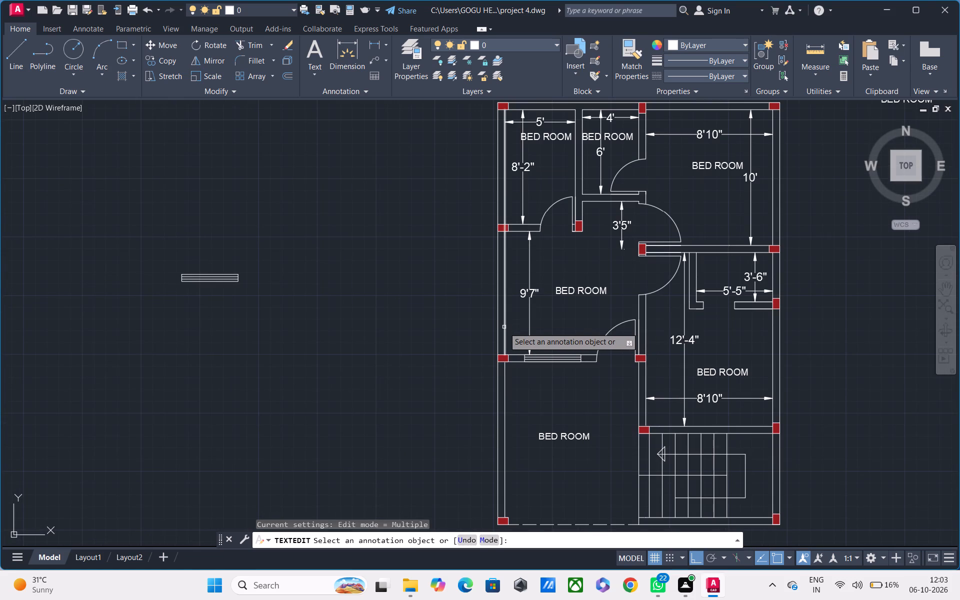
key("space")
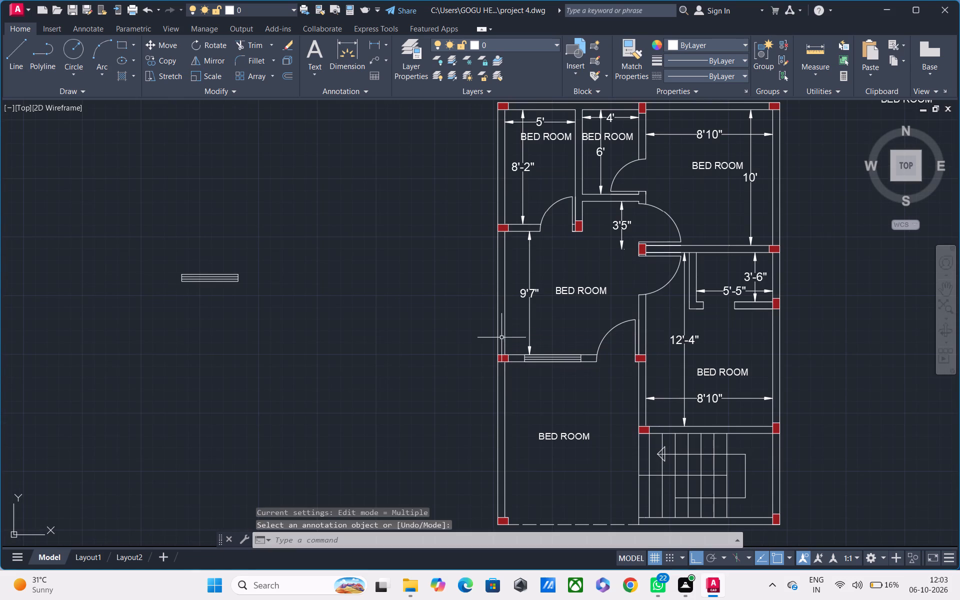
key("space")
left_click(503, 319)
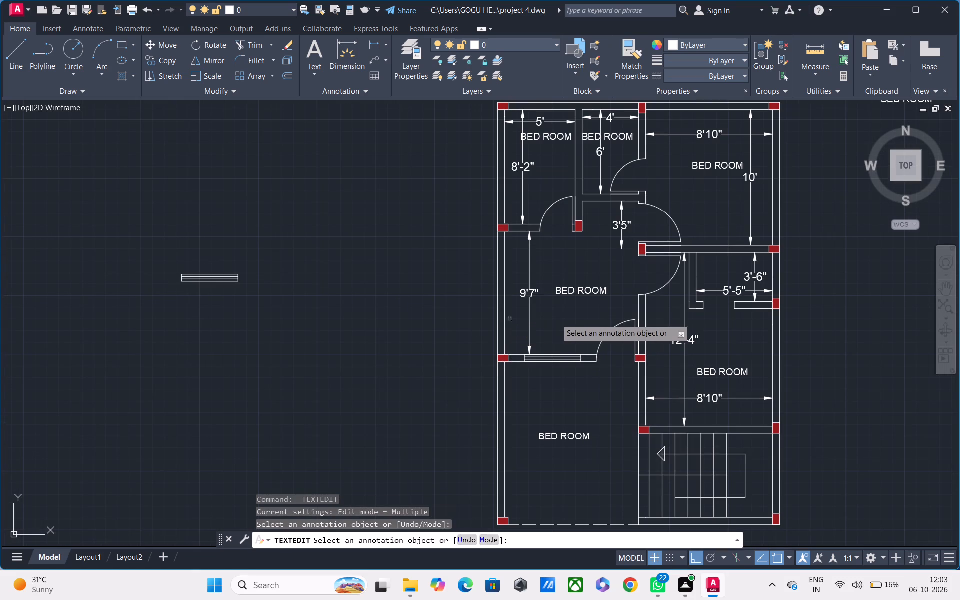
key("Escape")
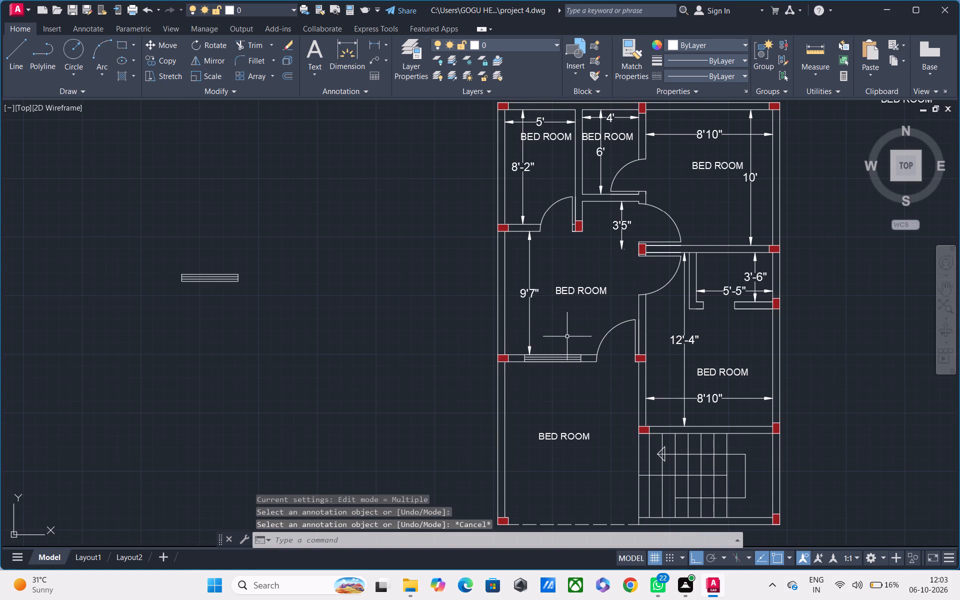
Add a horizontal linear dimension for the interior width of the same bedroom, placed just below its room label.
left_click(372, 43)
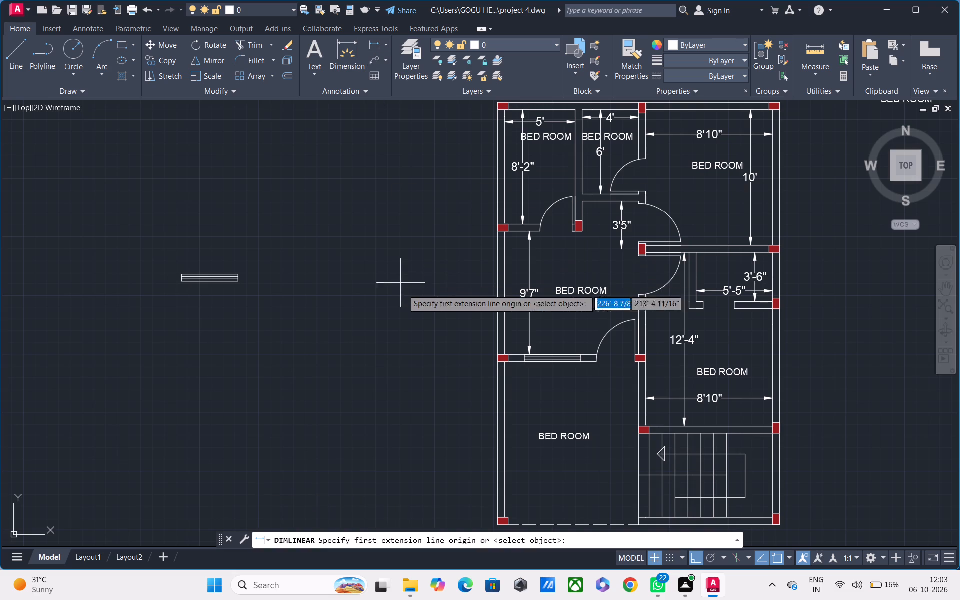
left_click(507, 319)
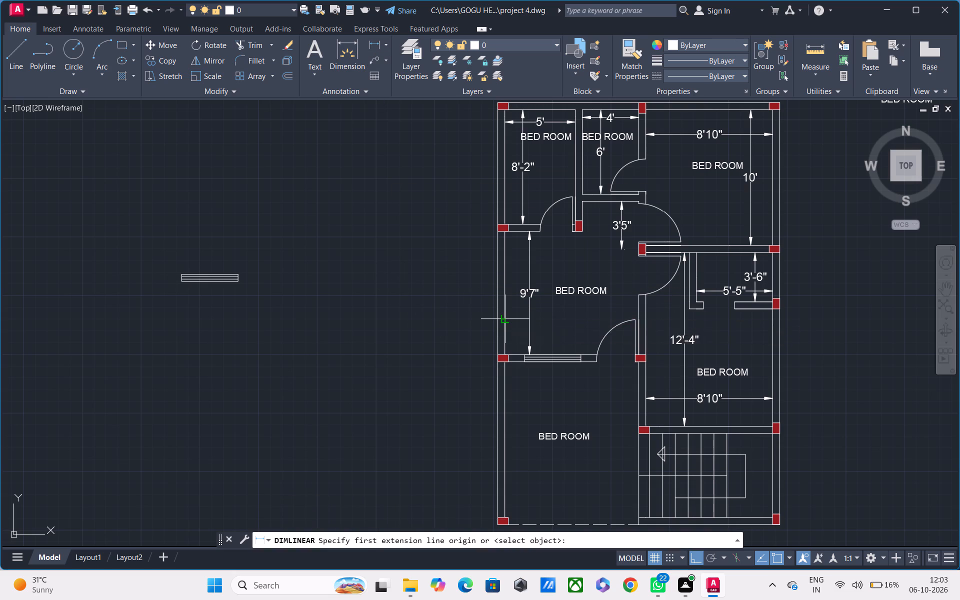
left_click(640, 313)
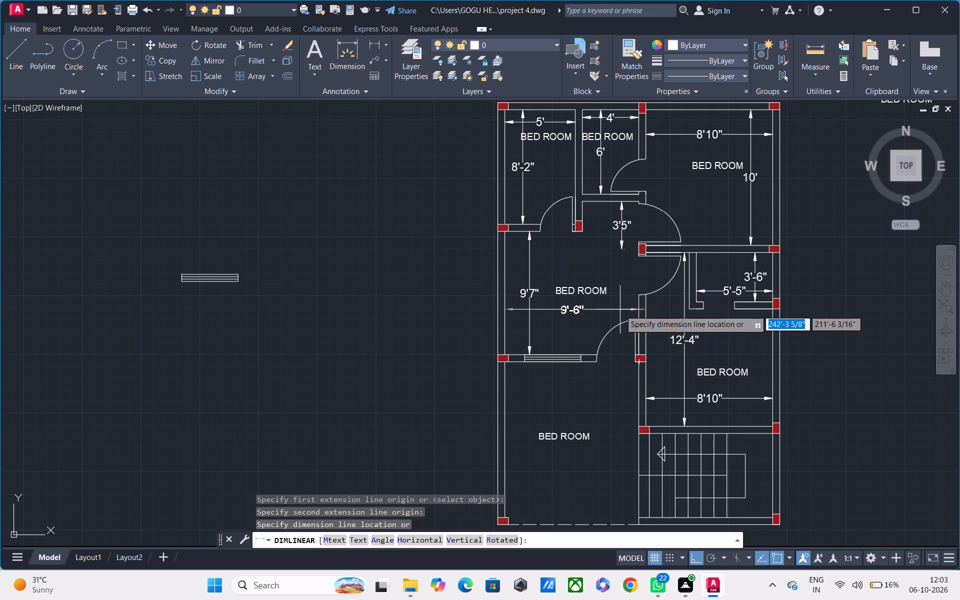
left_click(620, 310)
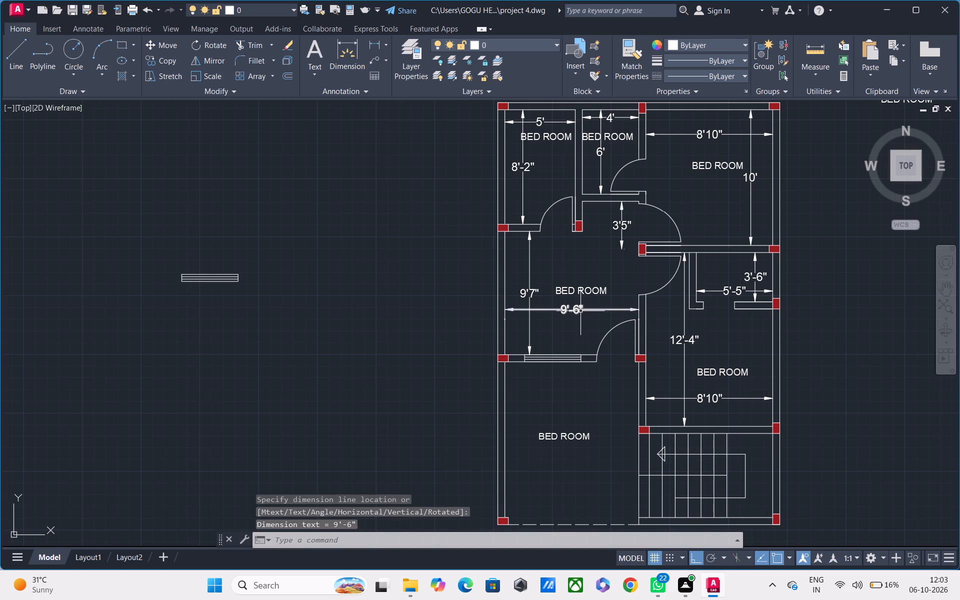
key("Escape")
Override the text of the new horizontal width dimension with 9'11".
double_click(570, 312)
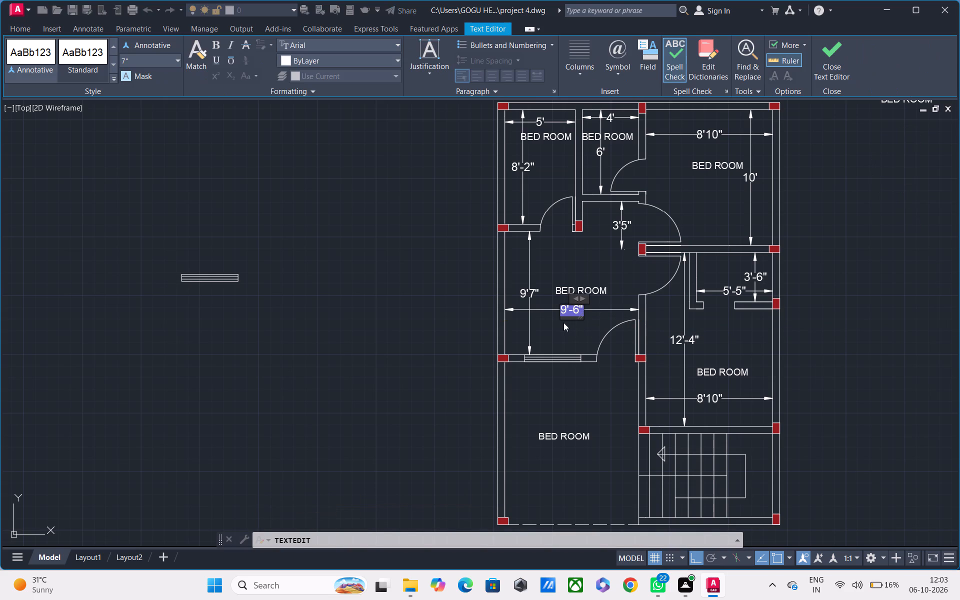
key("BackSpace")
key("BackSpace")
left_click(580, 309)
key("BackSpace")
key("BackSpace")
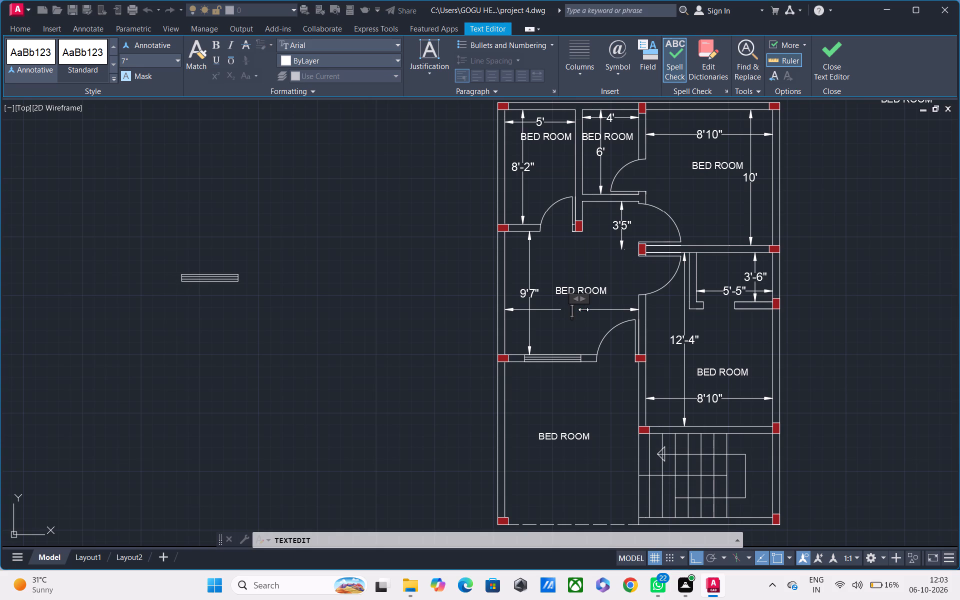
type("9'11\"")
key("Return")
left_click(571, 344)
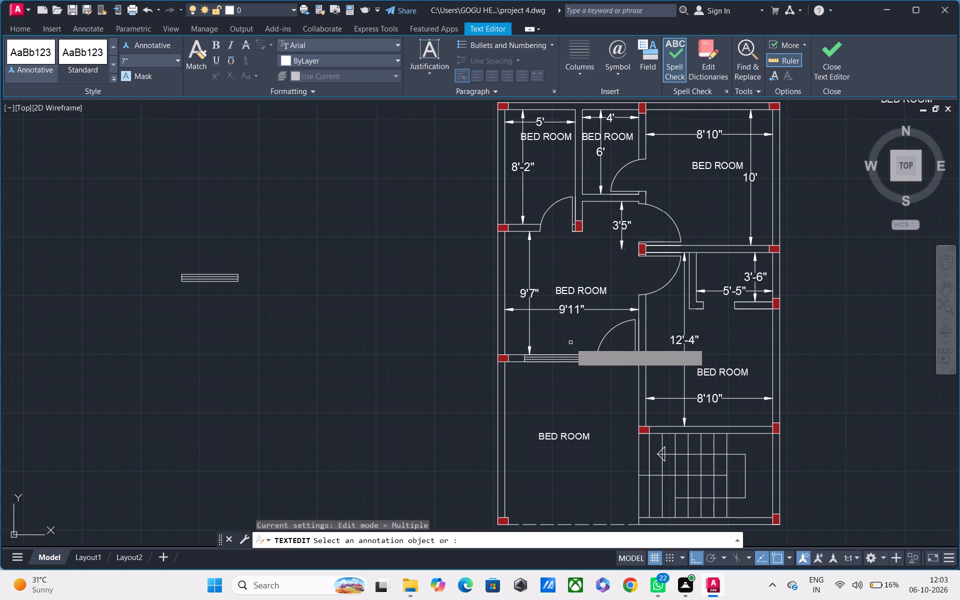
Add a vertical linear dimension in the southwest bedroom, from the windowed wall to the inner southern edge, placed east of the label.
scroll(576, 349, "down", 1)
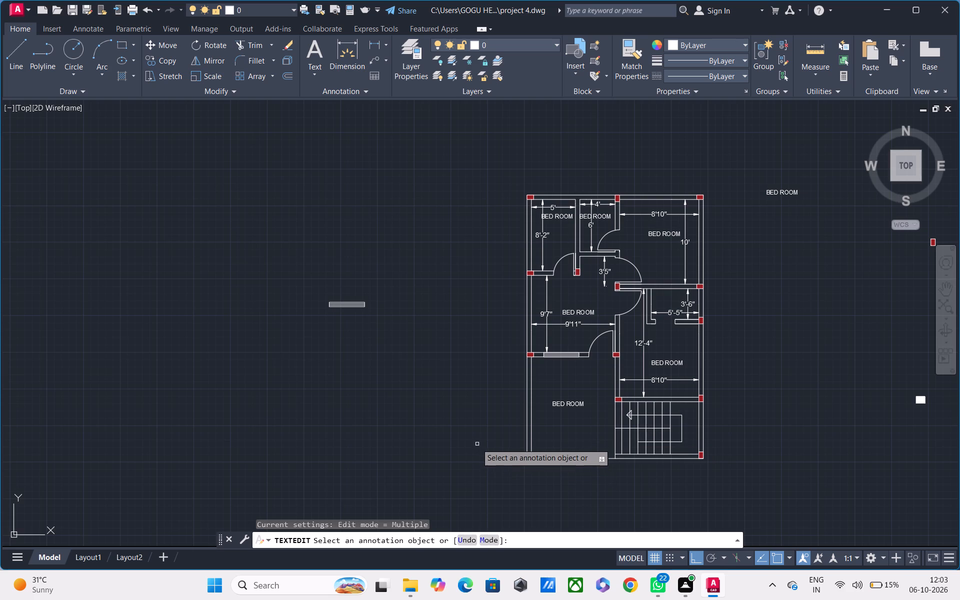
scroll(475, 441, "down", 1)
scroll(541, 364, "up", 2)
scroll(542, 363, "down", 1)
middle_click_drag(542, 363, 530, 392)
scroll(566, 364, "up", 2)
scroll(620, 320, "down", 2)
middle_click_drag(643, 389, 636, 354)
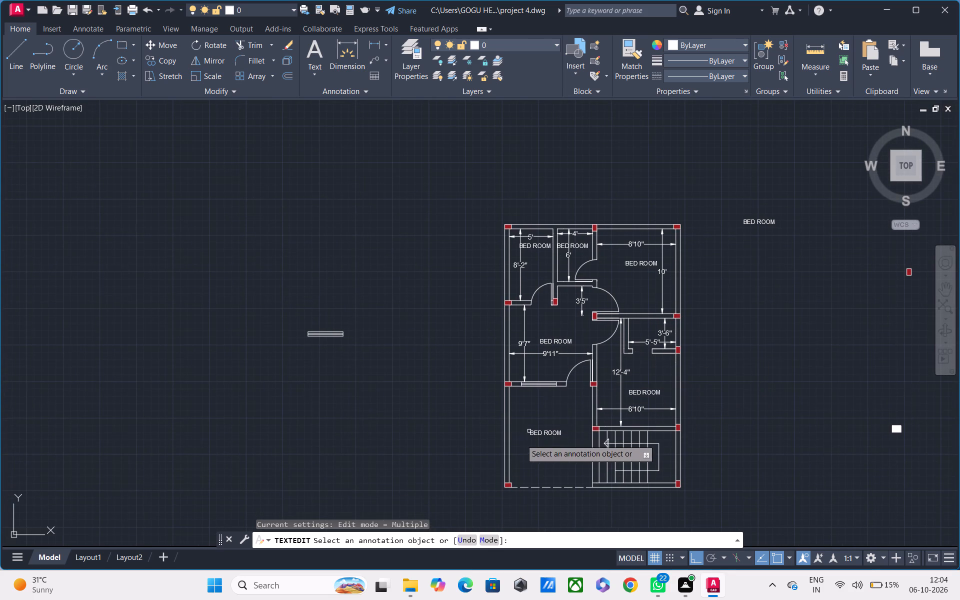
scroll(511, 425, "up", 1)
key("space")
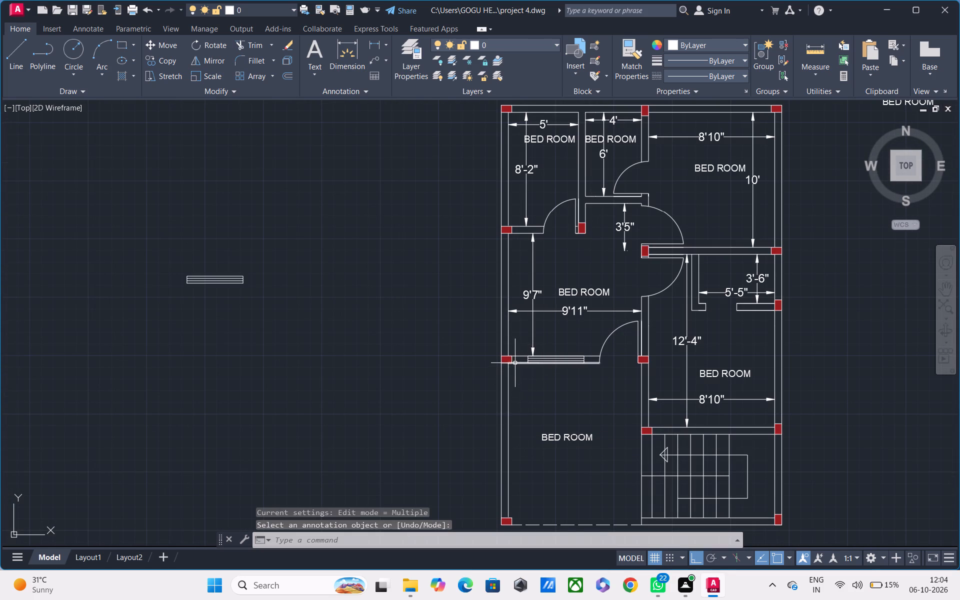
left_click(374, 44)
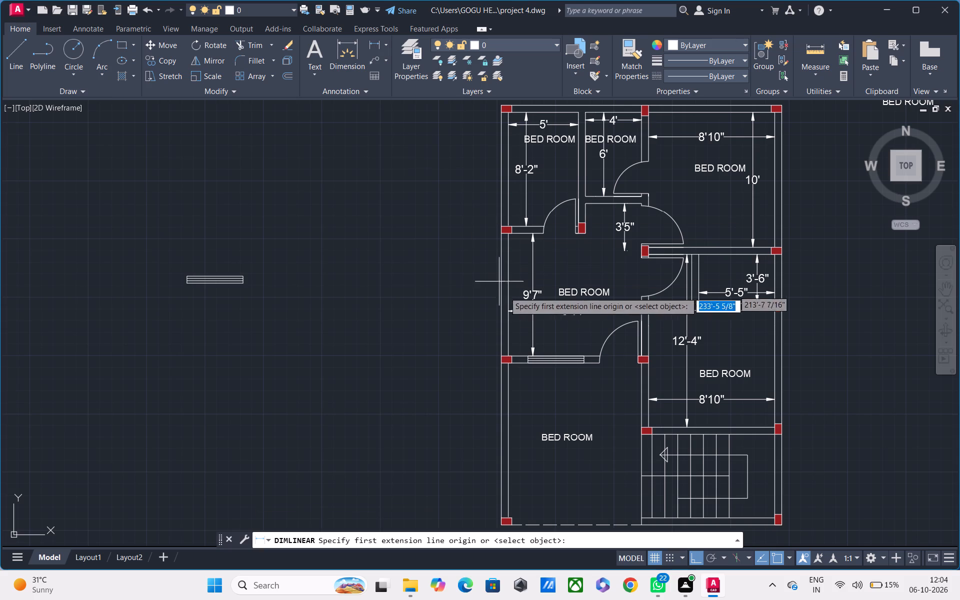
left_click(520, 365)
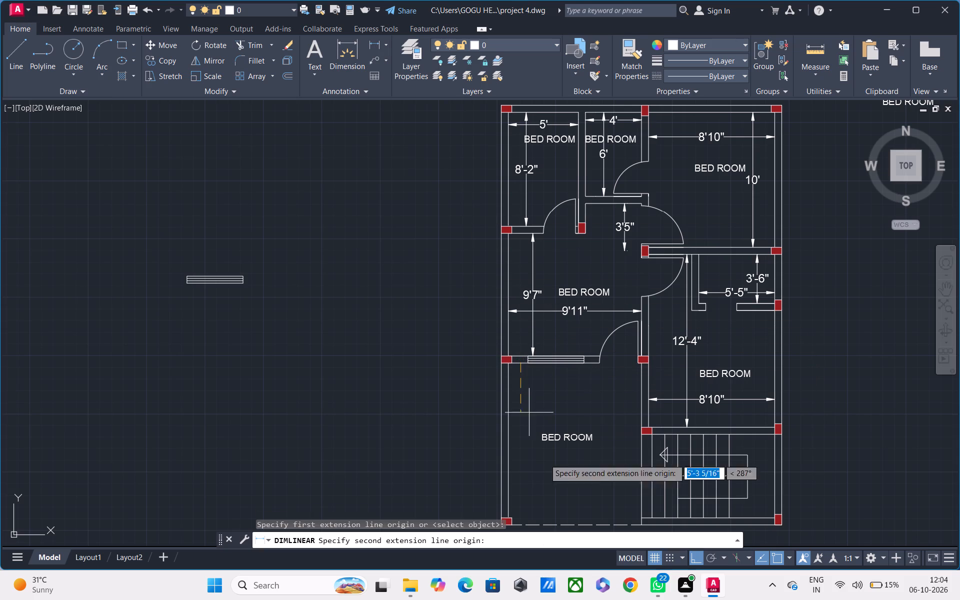
middle_click_drag(541, 337, 540, 289)
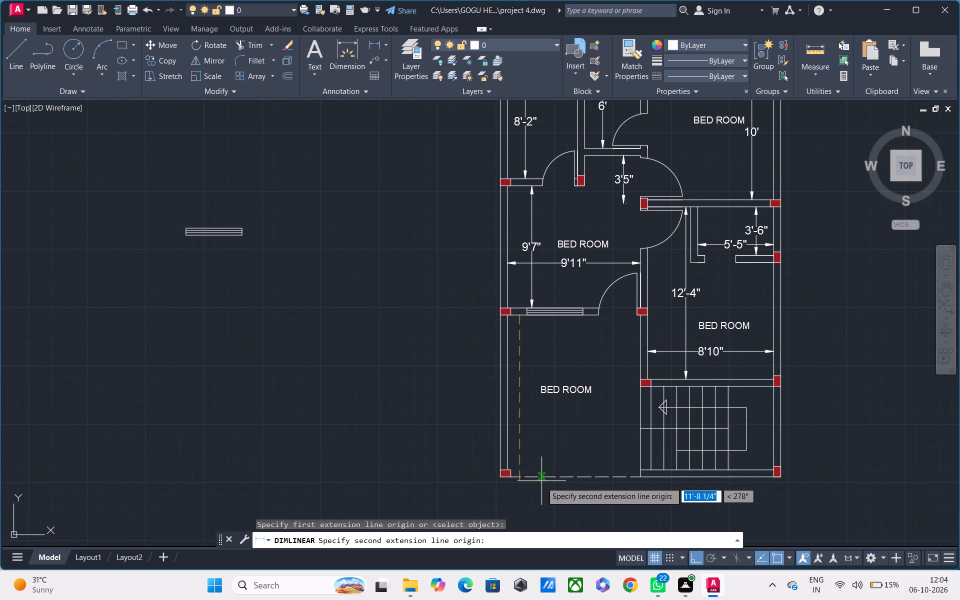
scroll(518, 469, "up", 1)
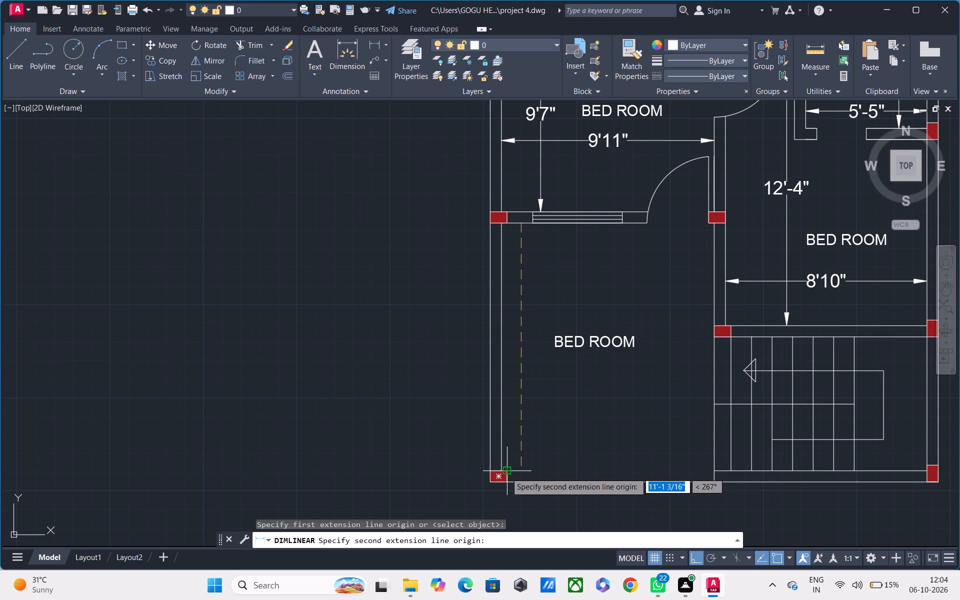
left_click(527, 467)
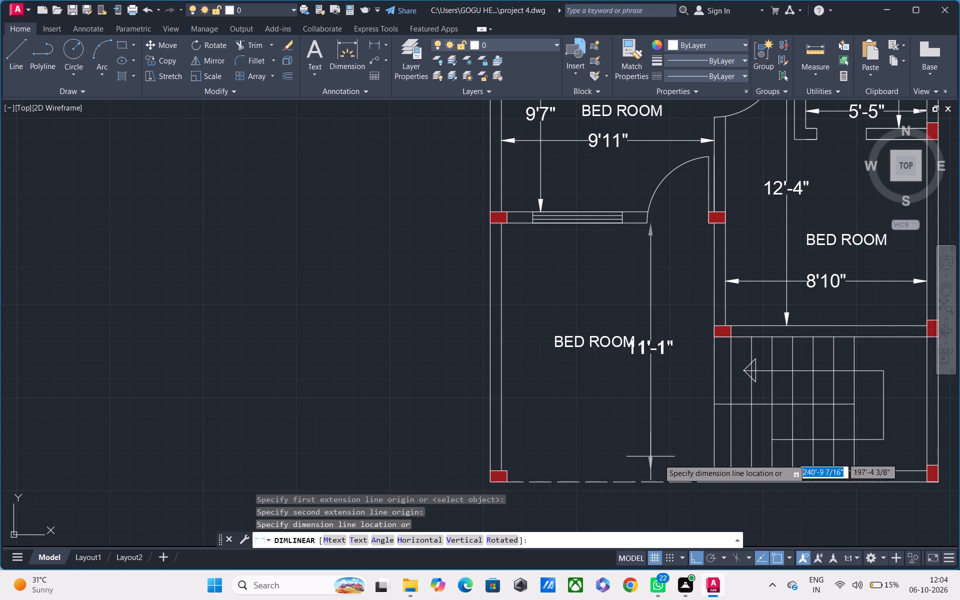
left_click(681, 461)
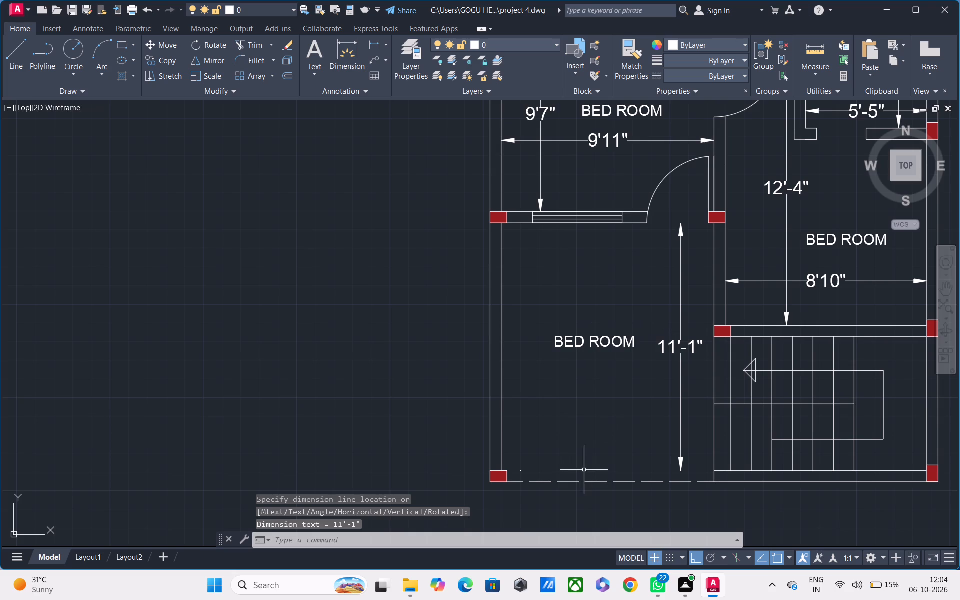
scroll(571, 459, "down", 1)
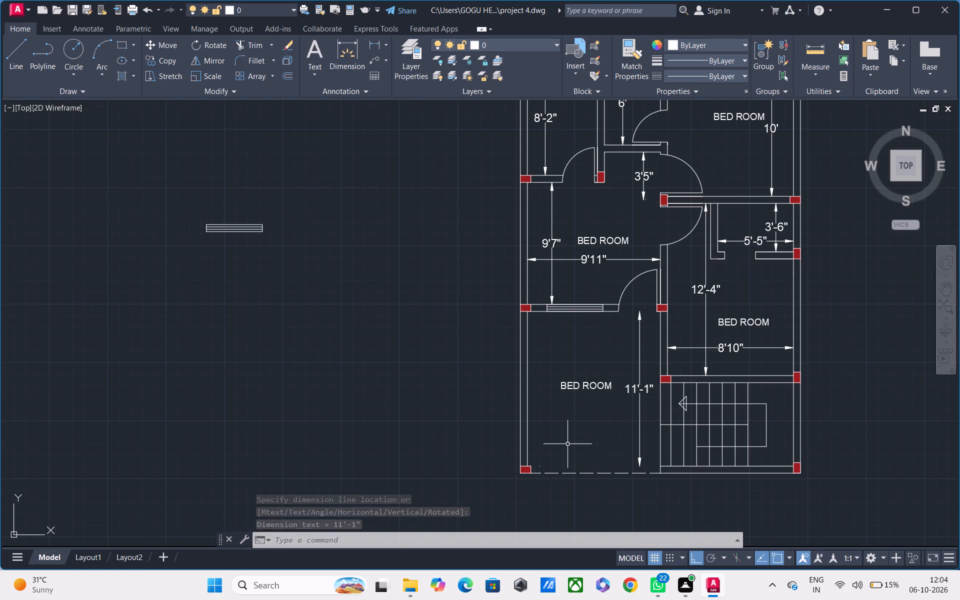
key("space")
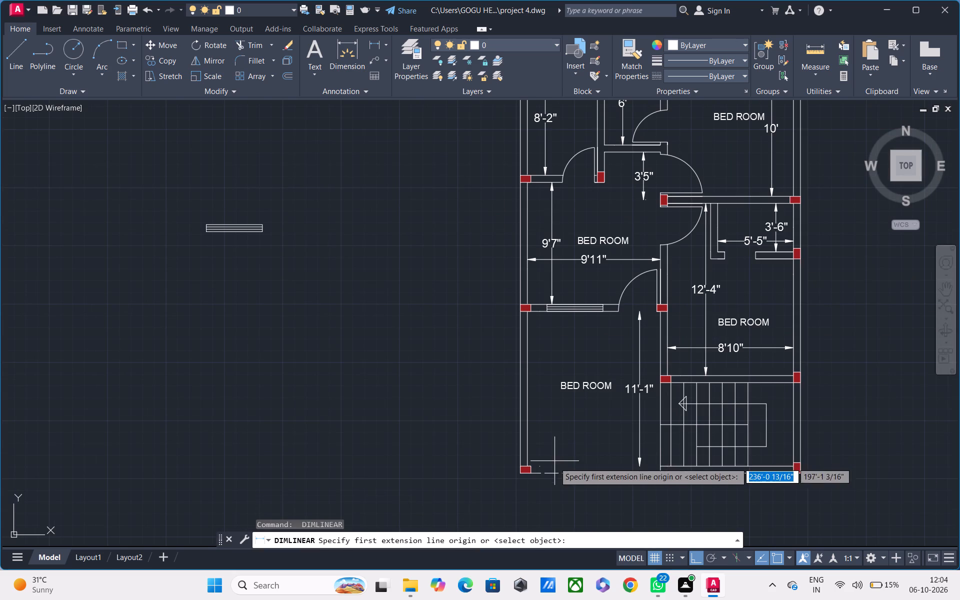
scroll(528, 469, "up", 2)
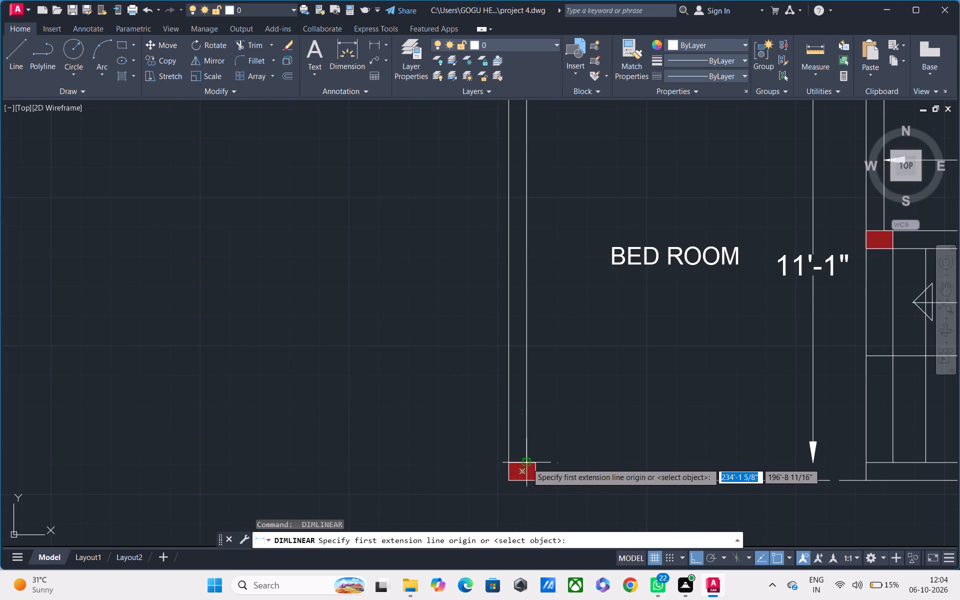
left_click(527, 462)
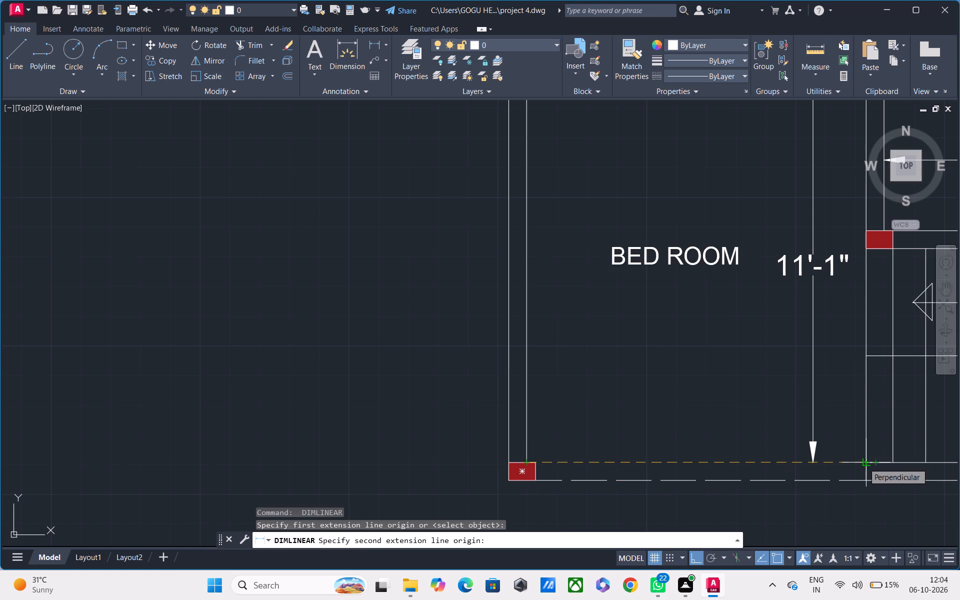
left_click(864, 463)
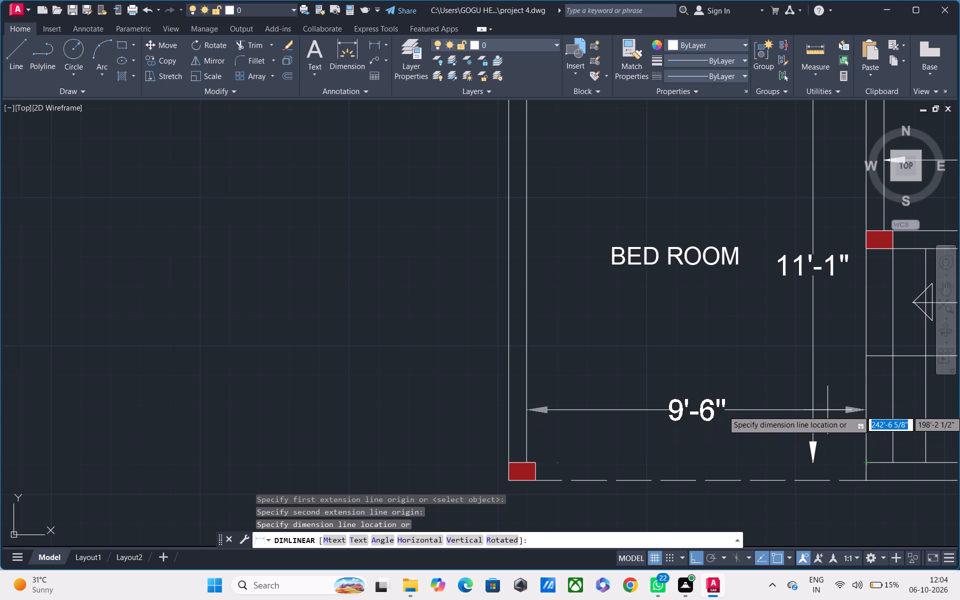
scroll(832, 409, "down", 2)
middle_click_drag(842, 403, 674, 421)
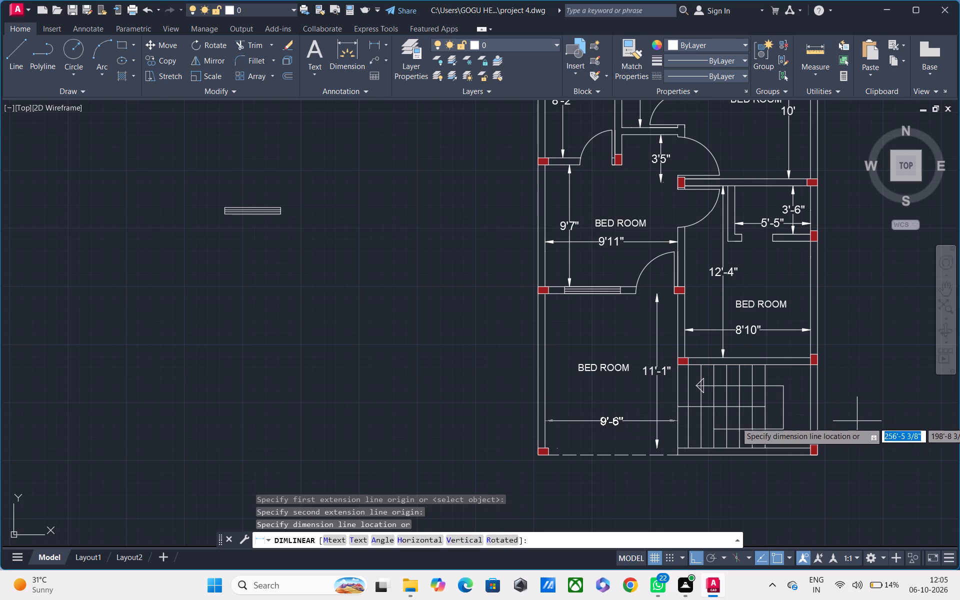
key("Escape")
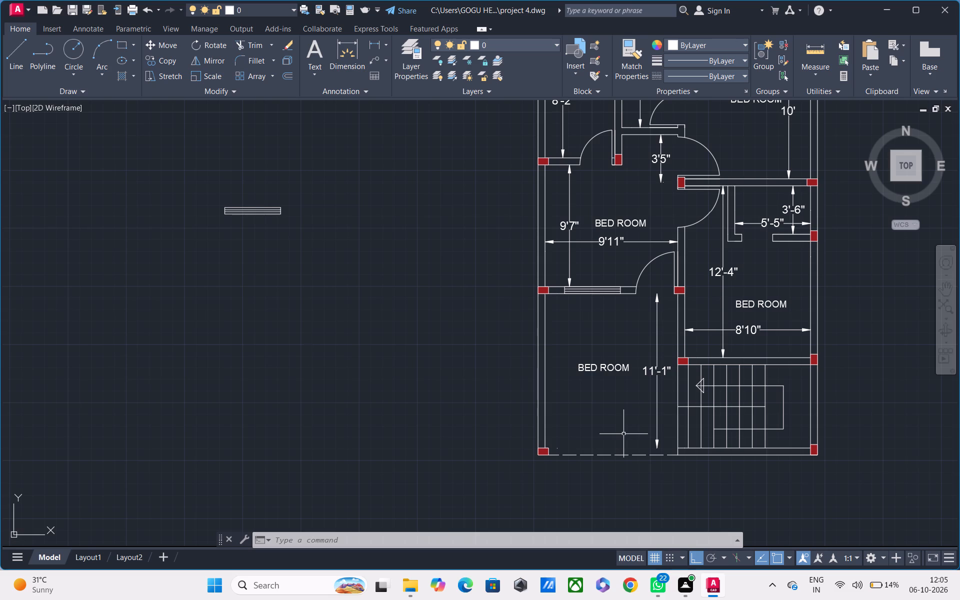
Change the room label in the 5' wide northwest room to KITCHEN.
scroll(662, 484, "down", 1)
middle_click_drag(666, 463, 660, 508)
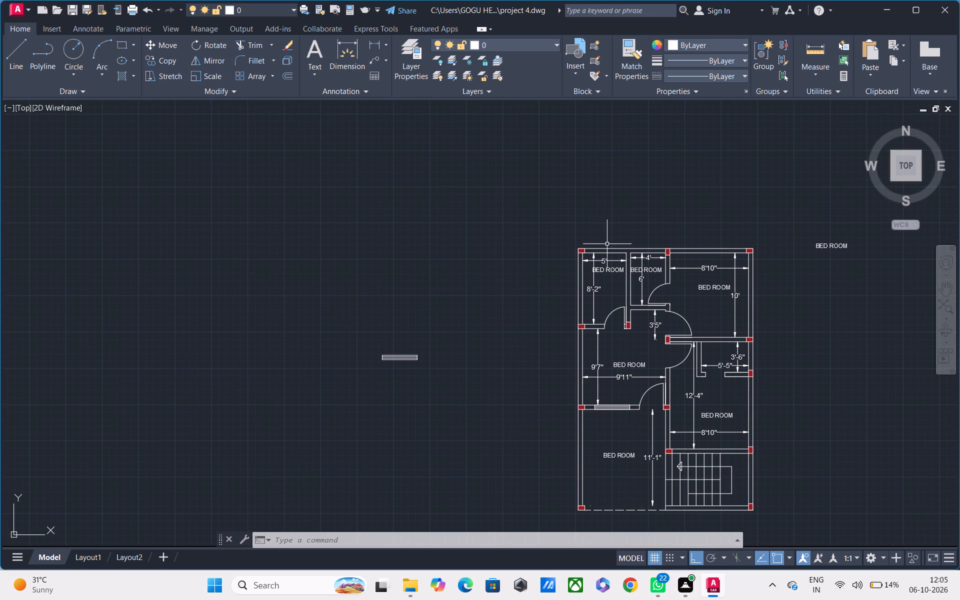
scroll(608, 263, "up", 2)
double_click(604, 277)
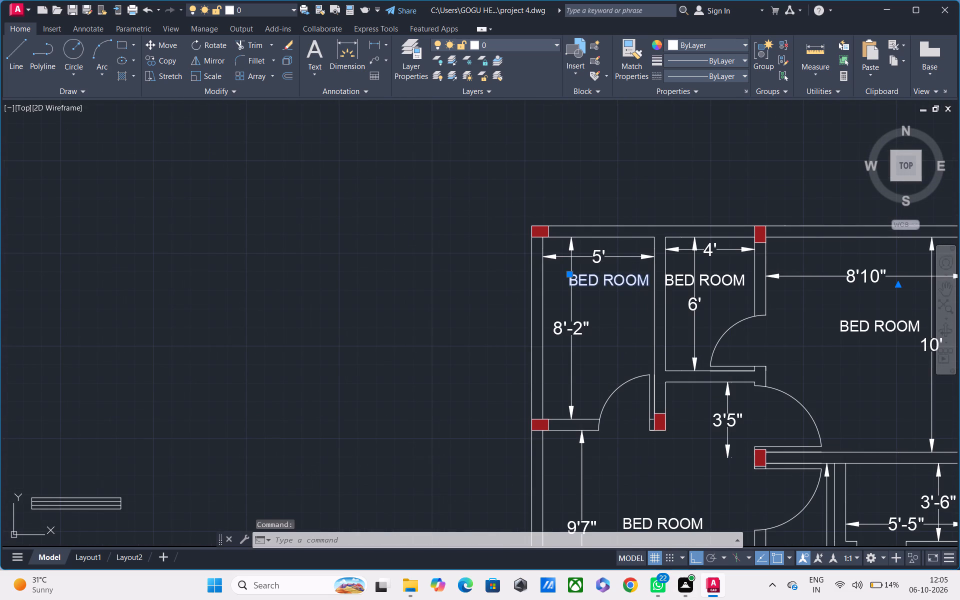
left_click(652, 282)
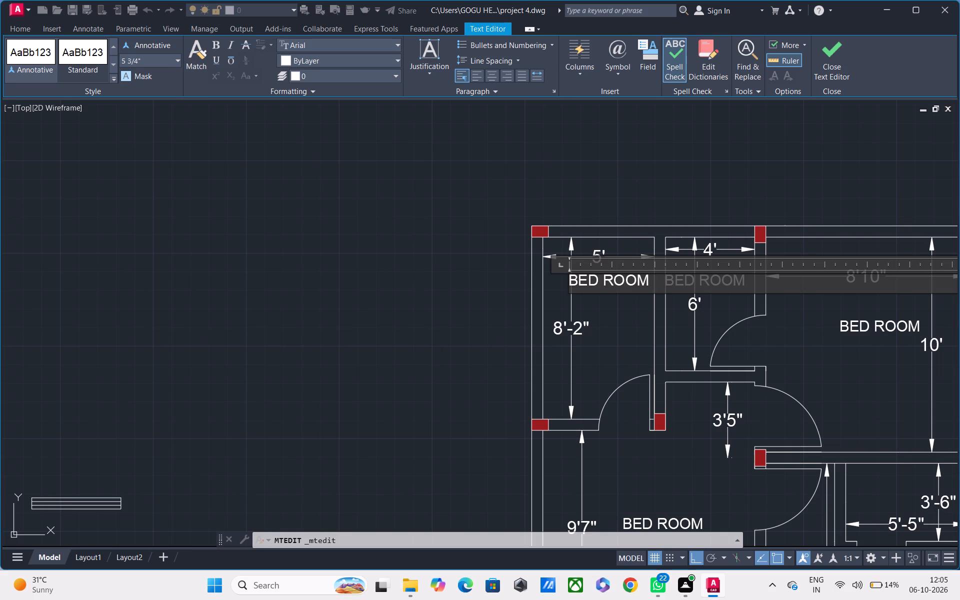
key("BackSpace")
key("BackSpace")
key("BackSpace")
key("BackSpace")
key("BackSpace")
key("BackSpace")
key("BackSpace")
key("BackSpace")
key("BackSpace")
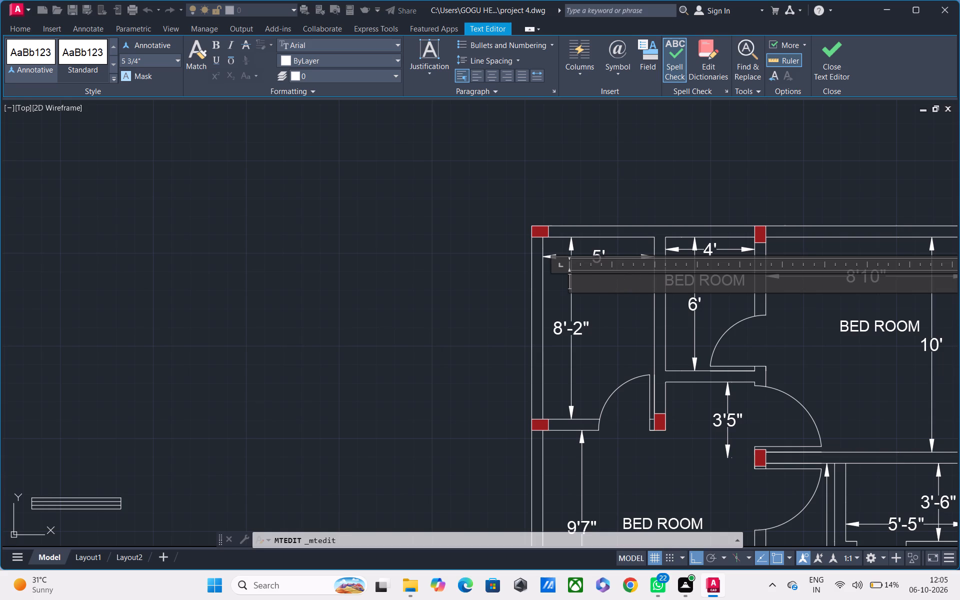
type("KITCHEN")
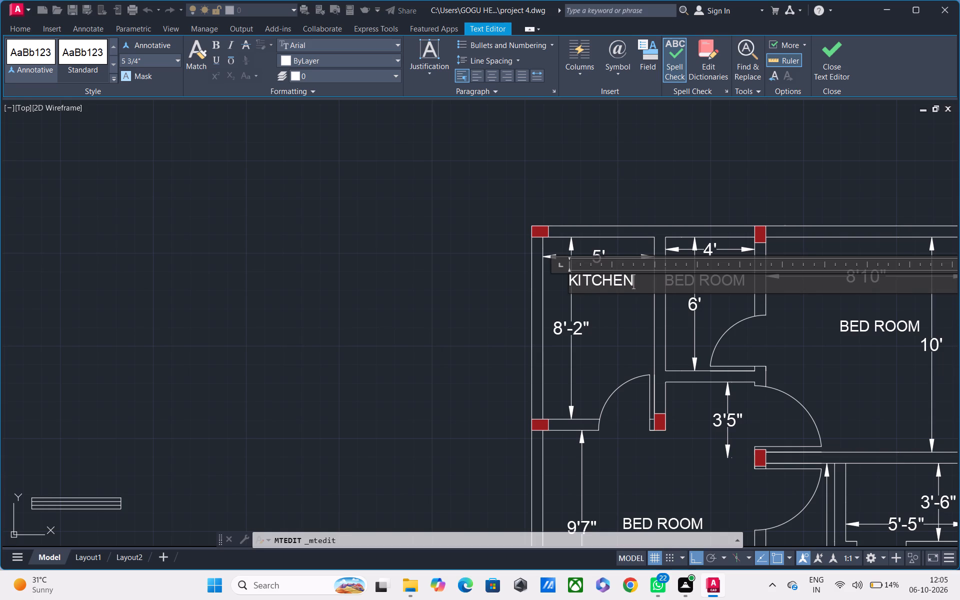
left_click(631, 313)
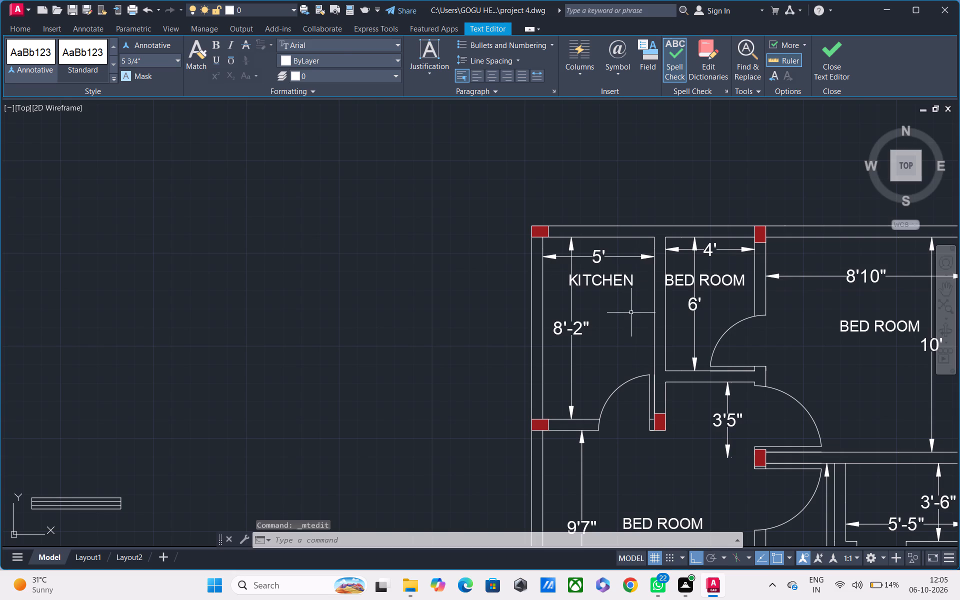
Move the KITCHEN label slightly southeast with Ortho off, clear of the room's vertical dimension line.
left_click(617, 279)
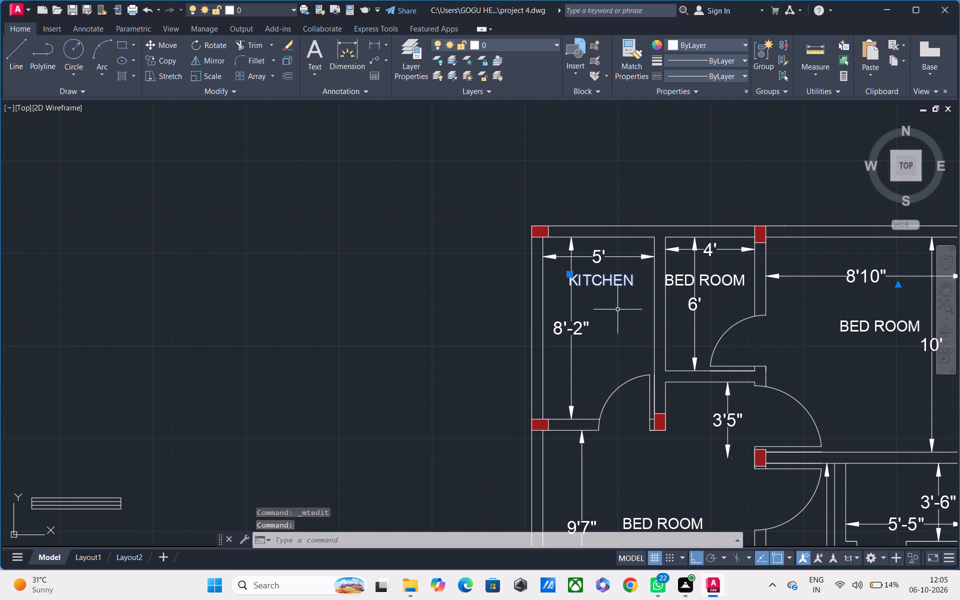
type("M")
key("space")
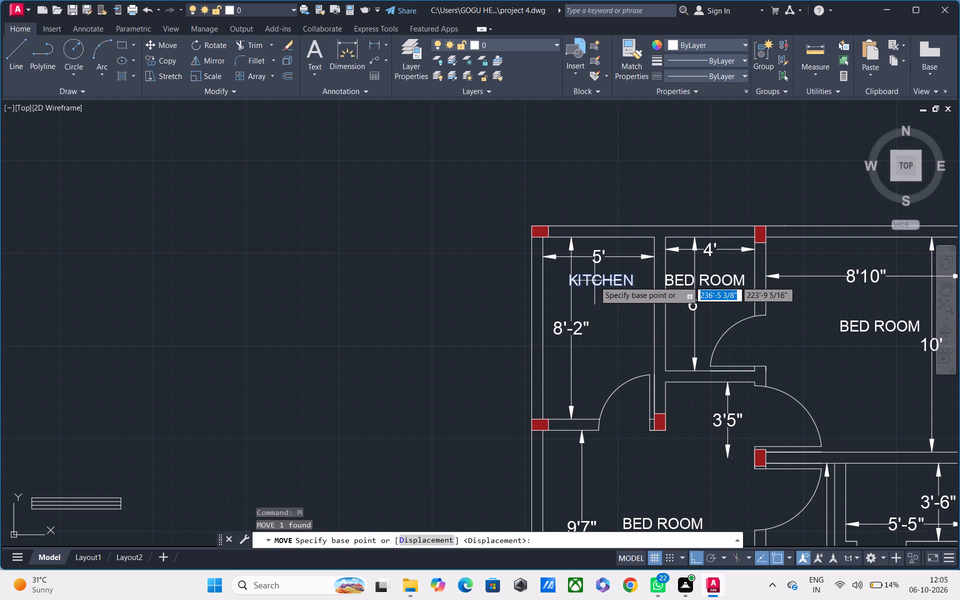
left_click(594, 281)
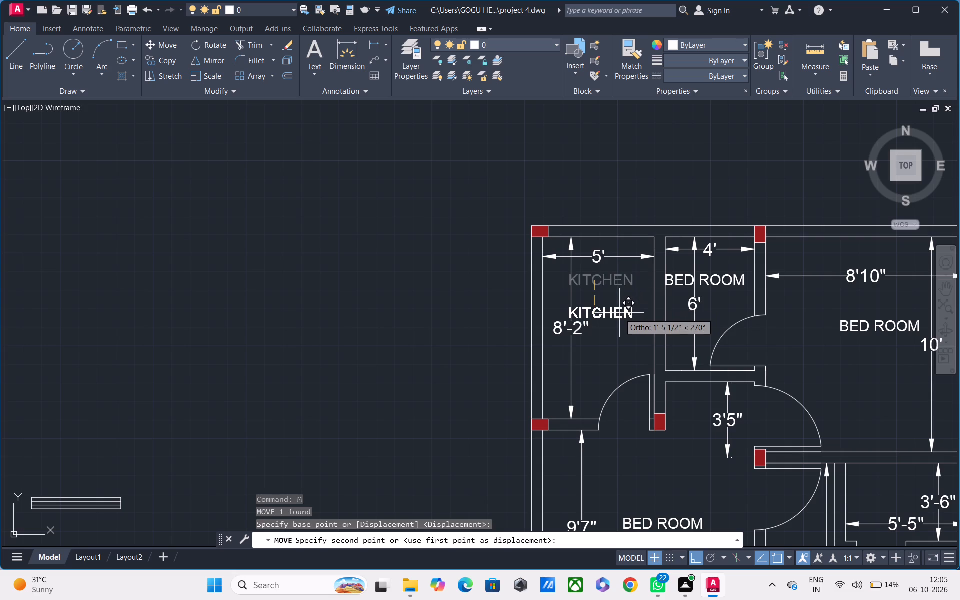
key("F8")
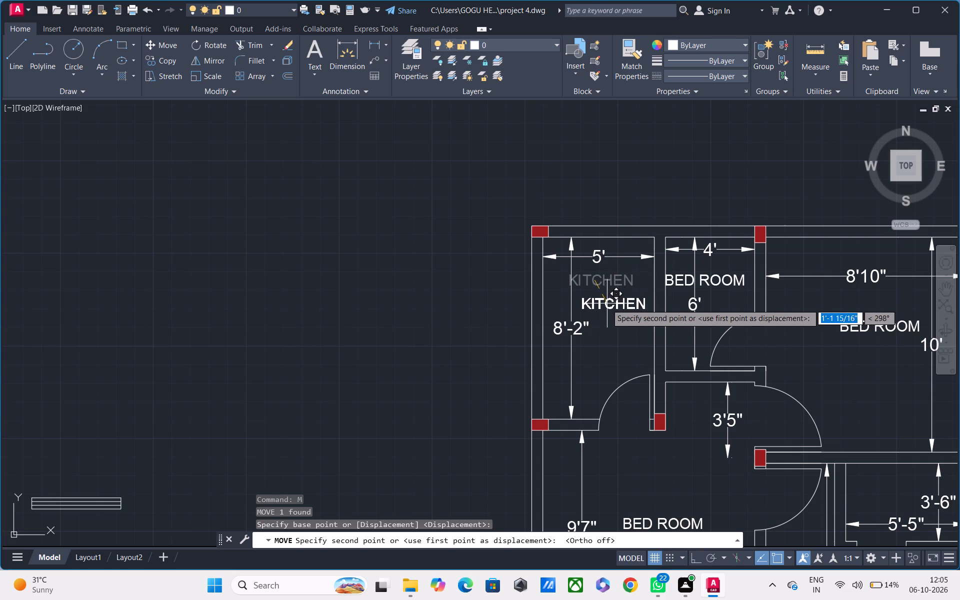
left_click(606, 304)
Change the room label in the 4' wide room east of the kitchen to TOILET.
double_click(728, 280)
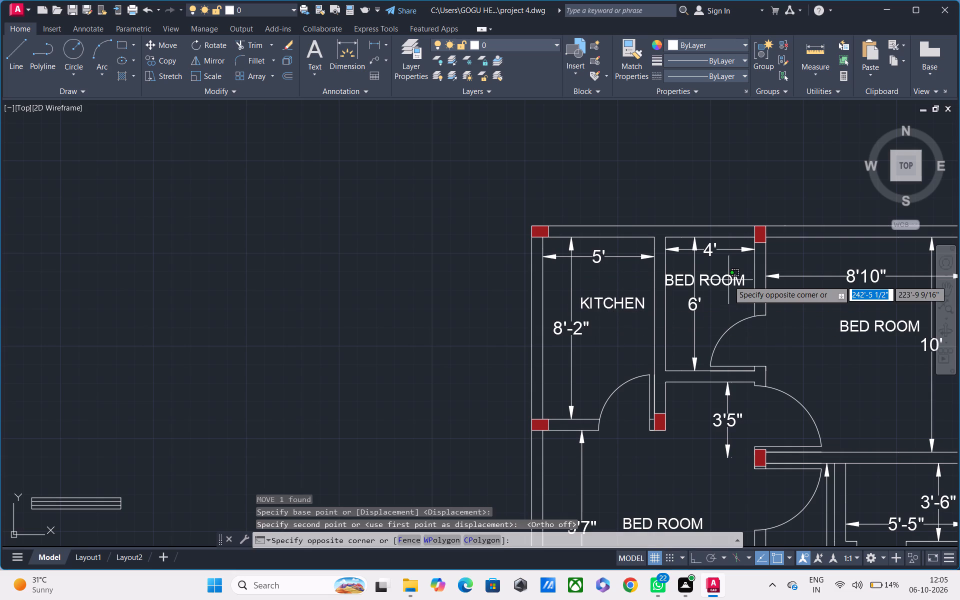
key("Escape")
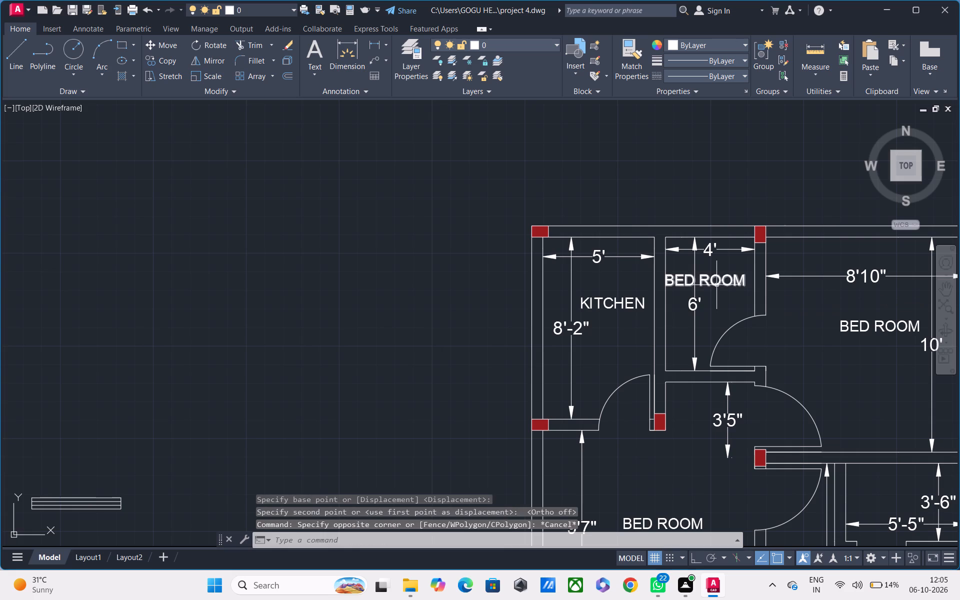
double_click(717, 278)
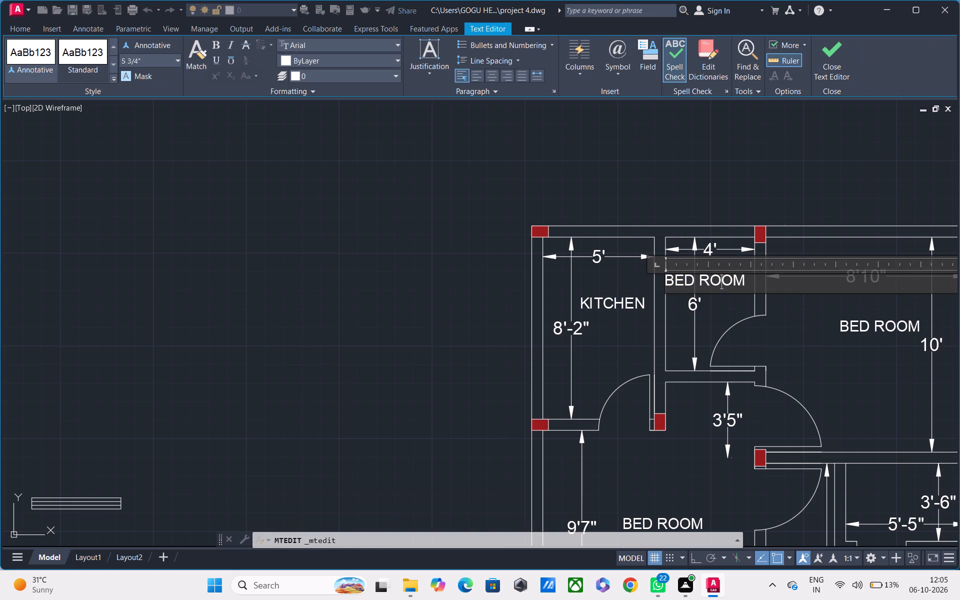
left_click(754, 289)
key("BackSpace")
key("BackSpace")
key("BackSpace")
key("BackSpace")
key("BackSpace")
key("BackSpace")
key("BackSpace")
key("BackSpace")
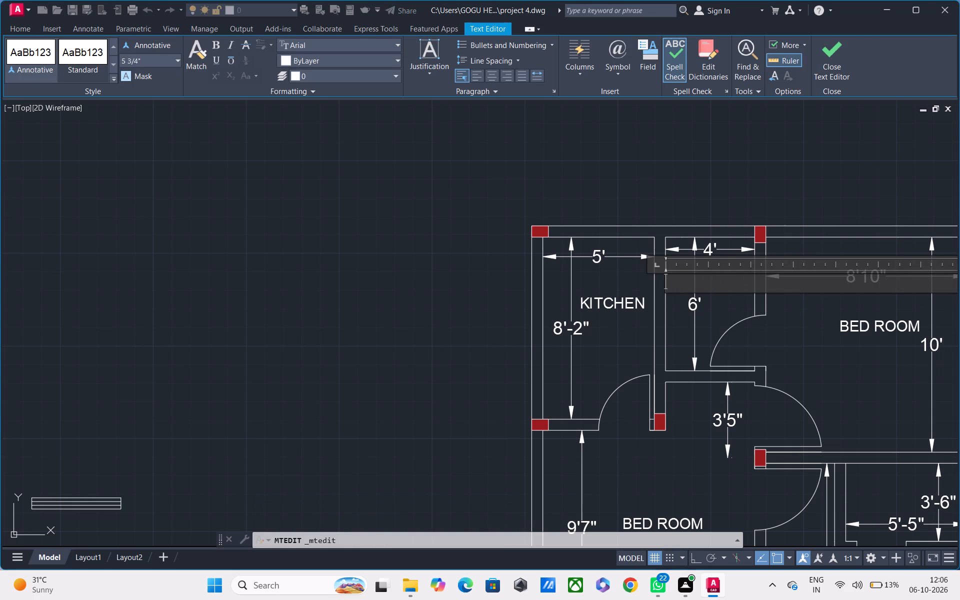
type("TOILET")
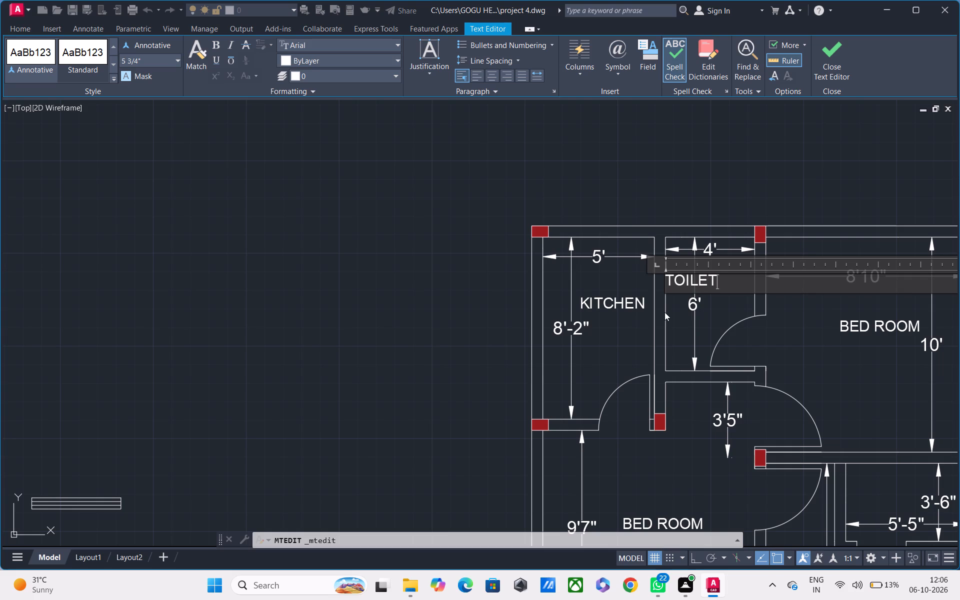
left_click(713, 300)
Move the TOILET label east so that it sits between the 6' dimension line and the room's east wall.
double_click(709, 281)
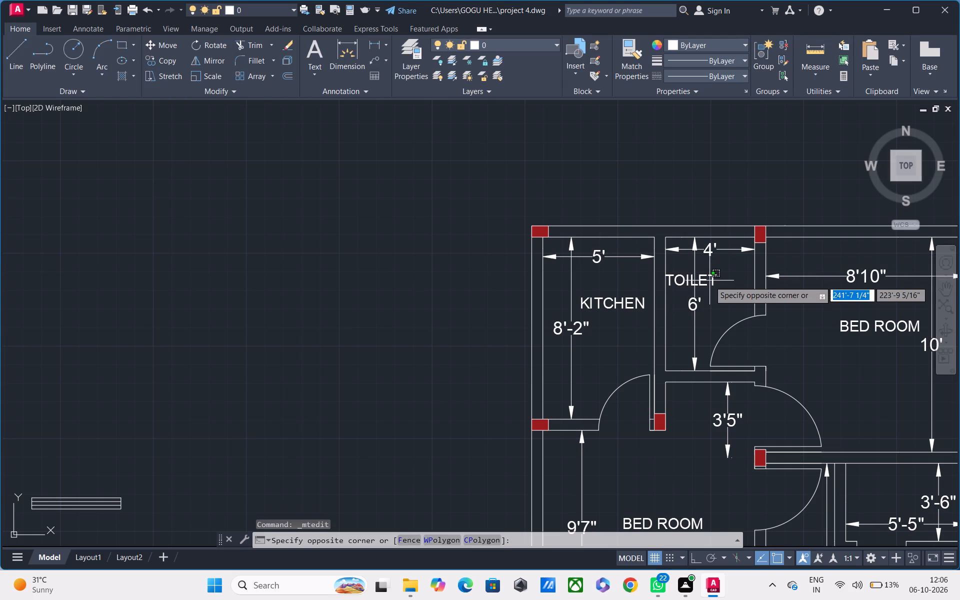
key("Escape")
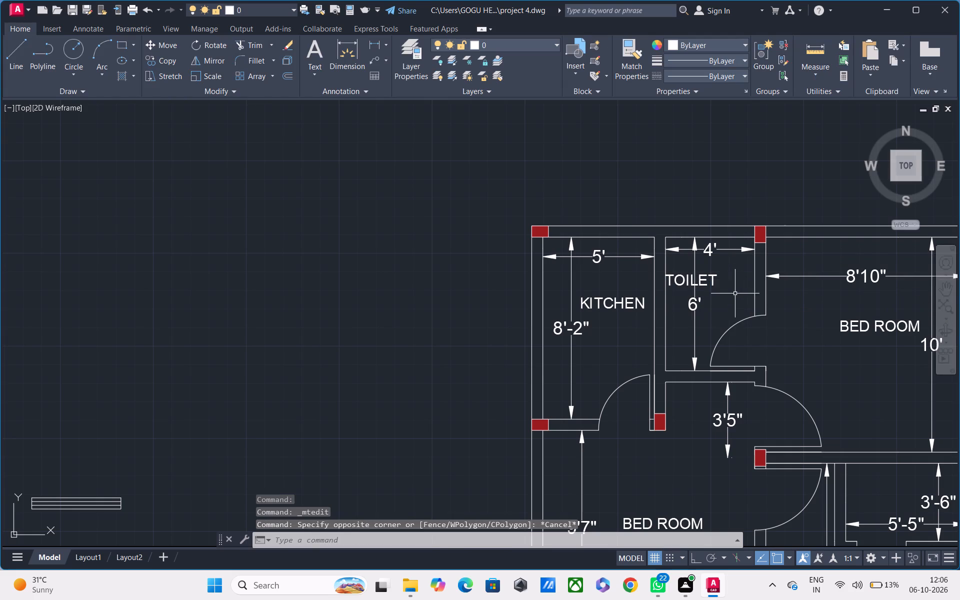
left_click(706, 277)
type("M")
key("space")
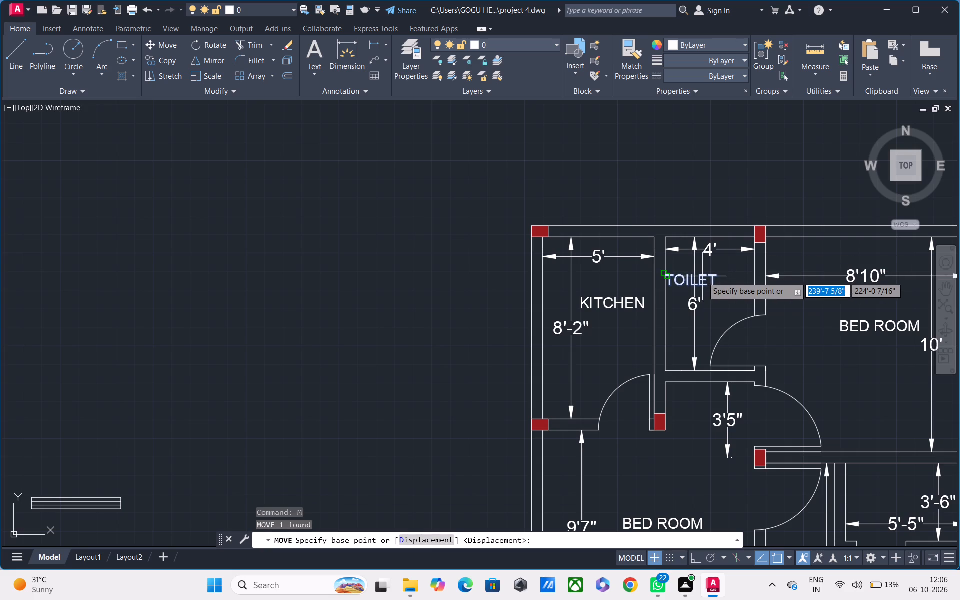
left_click(702, 277)
scroll(704, 288, "up", 1)
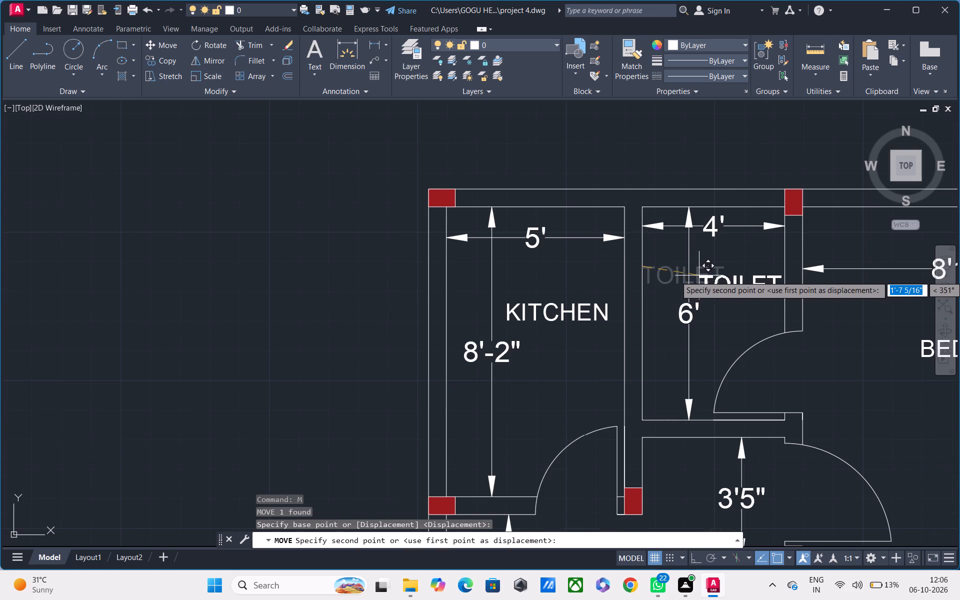
left_click(699, 276)
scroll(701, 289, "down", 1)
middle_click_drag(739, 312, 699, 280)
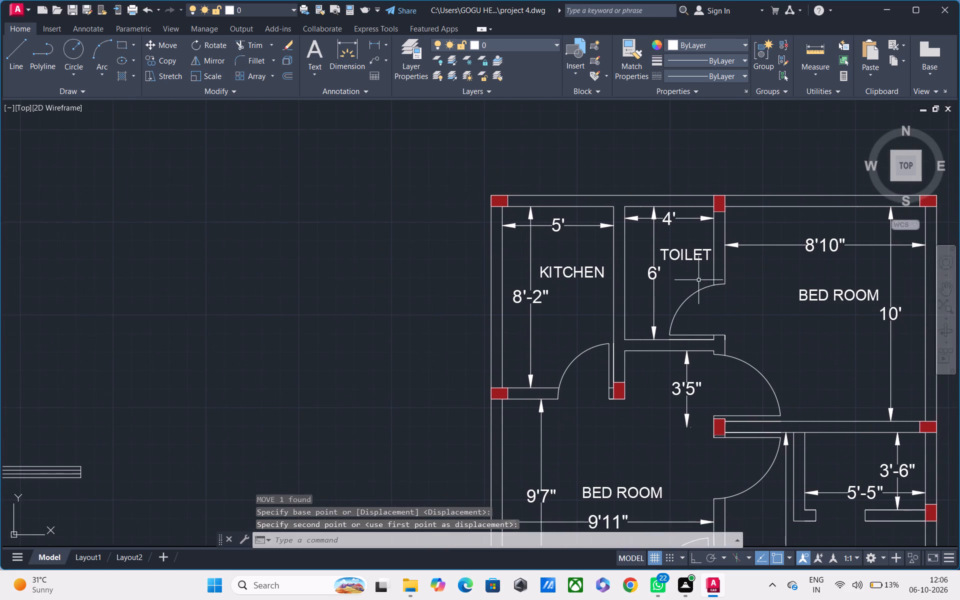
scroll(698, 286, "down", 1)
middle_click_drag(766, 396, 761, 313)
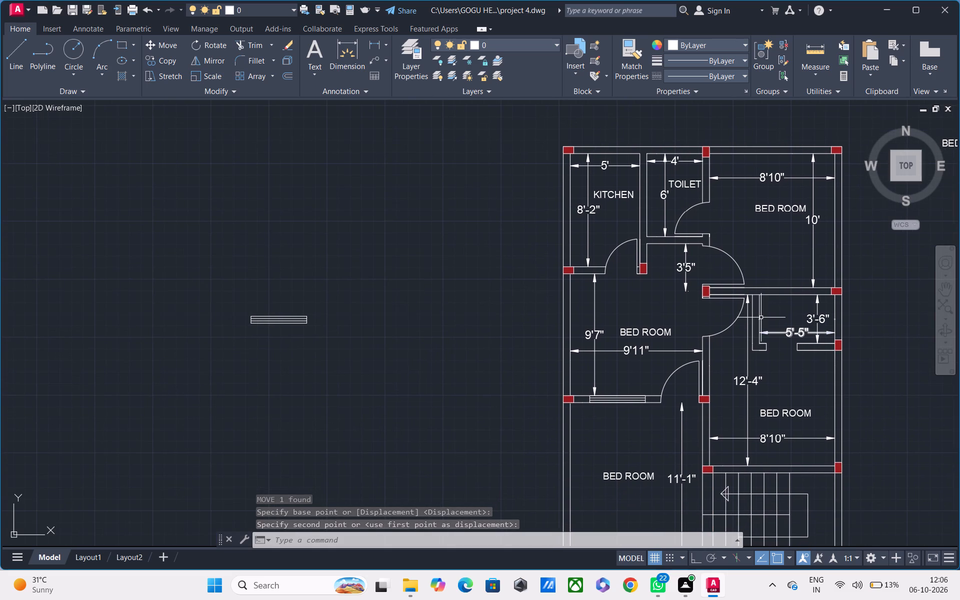
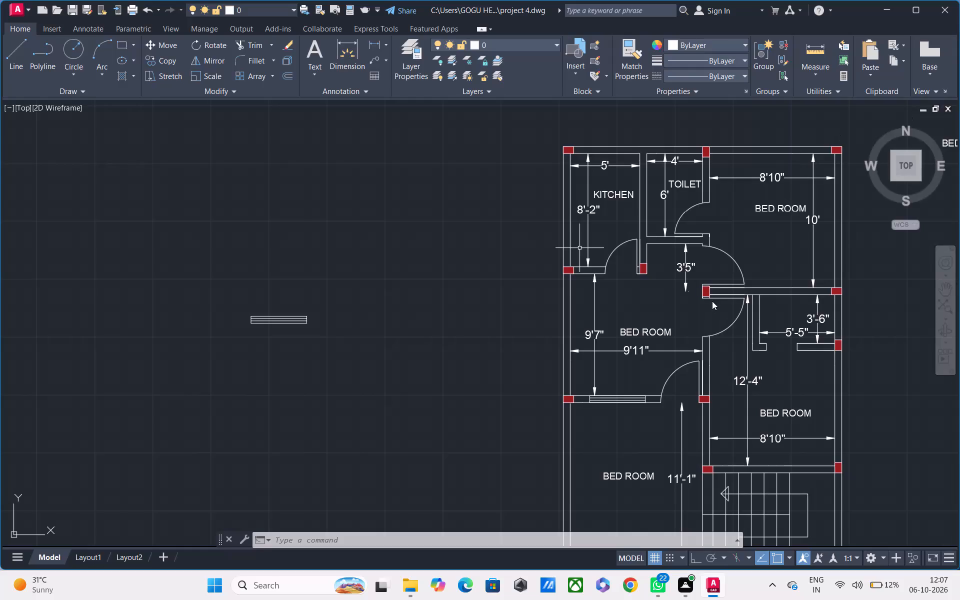
Change the BED ROOM label in the front room beside the staircase to PARKING.
scroll(716, 286, "down", 1)
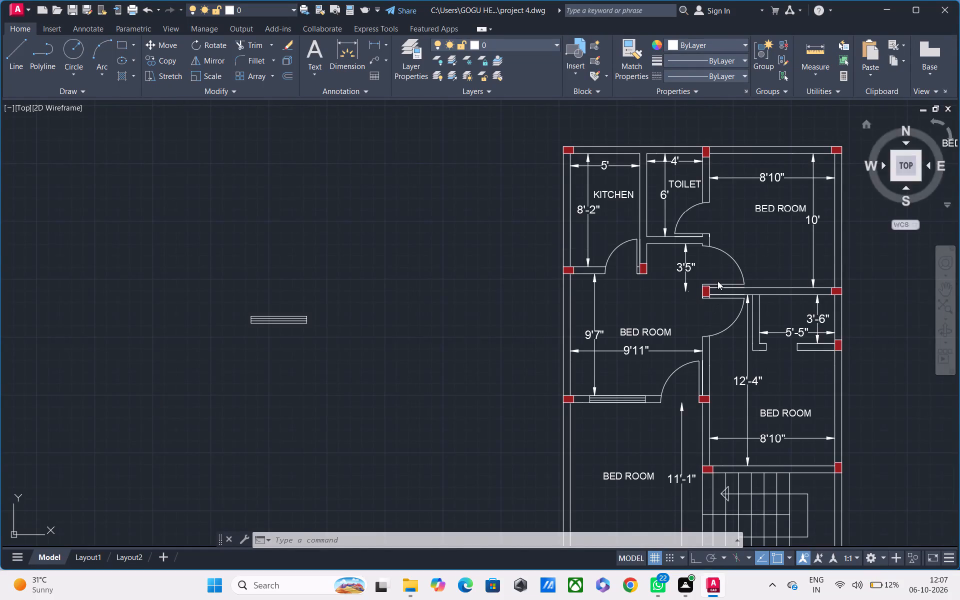
scroll(717, 281, "down", 1)
middle_click_drag(717, 278, 708, 221)
scroll(717, 234, "up", 2)
scroll(720, 238, "down", 1)
middle_click_drag(720, 247, 678, 232)
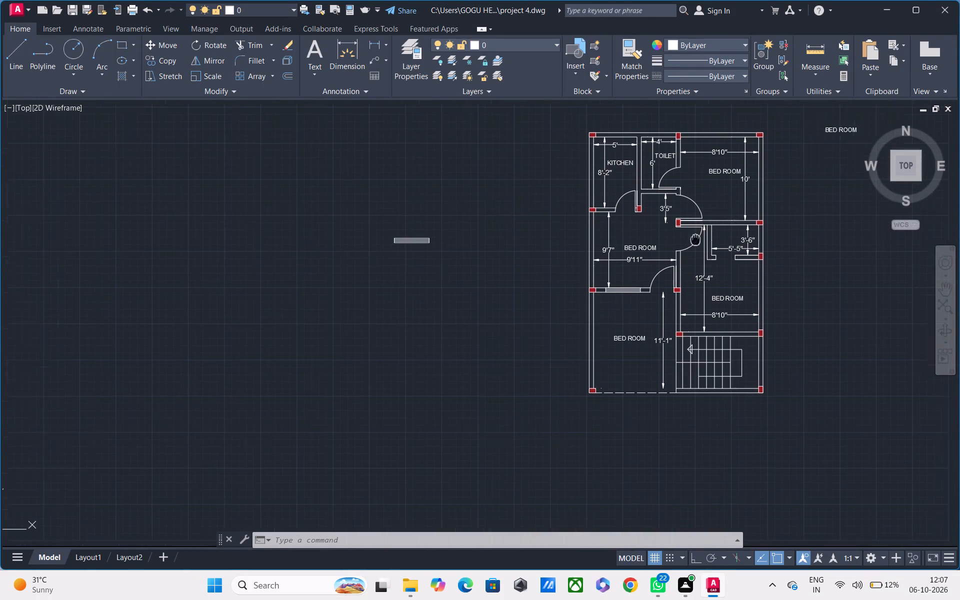
middle_click_drag(678, 232, 647, 219)
scroll(648, 219, "up", 1)
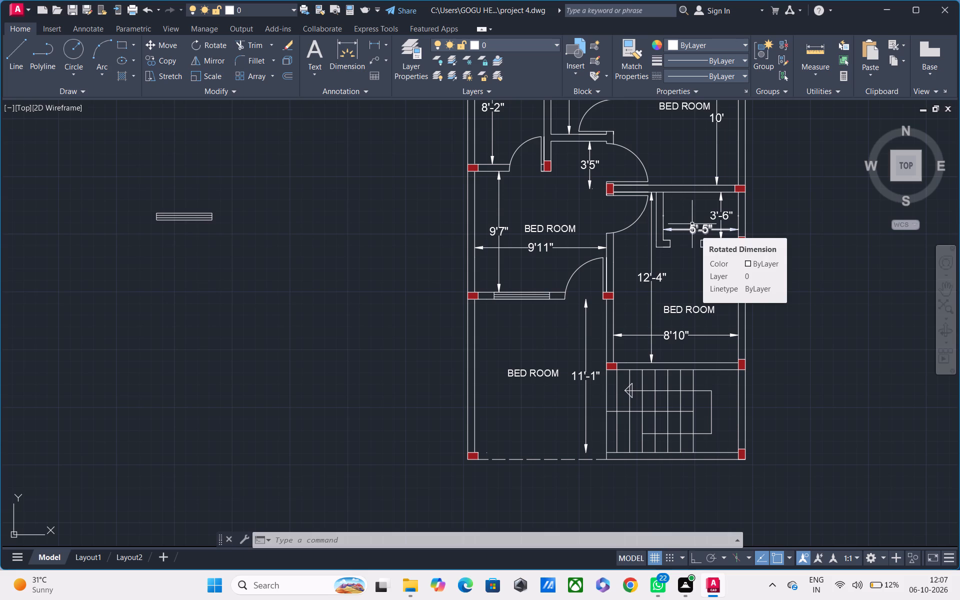
key("Escape")
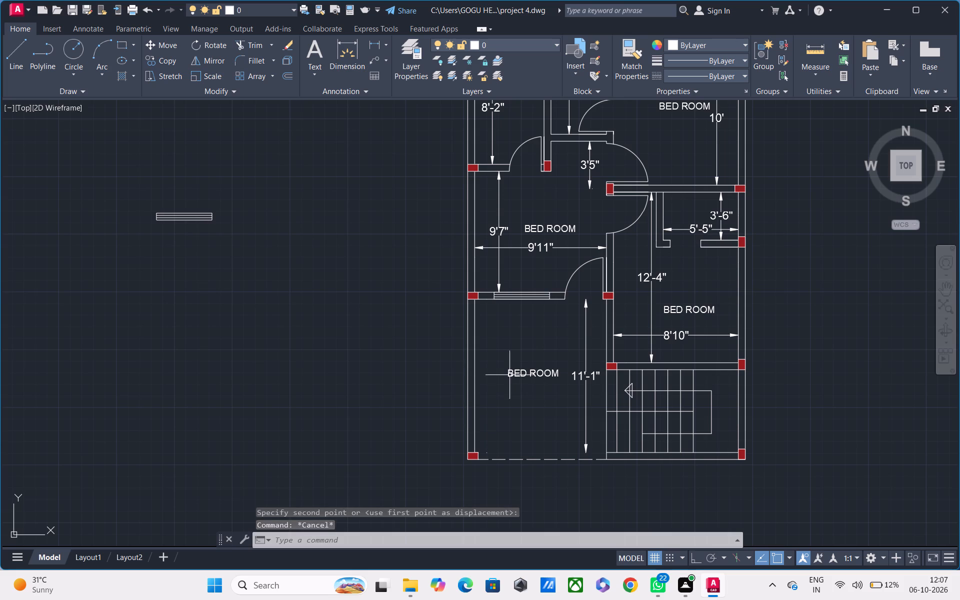
double_click(523, 374)
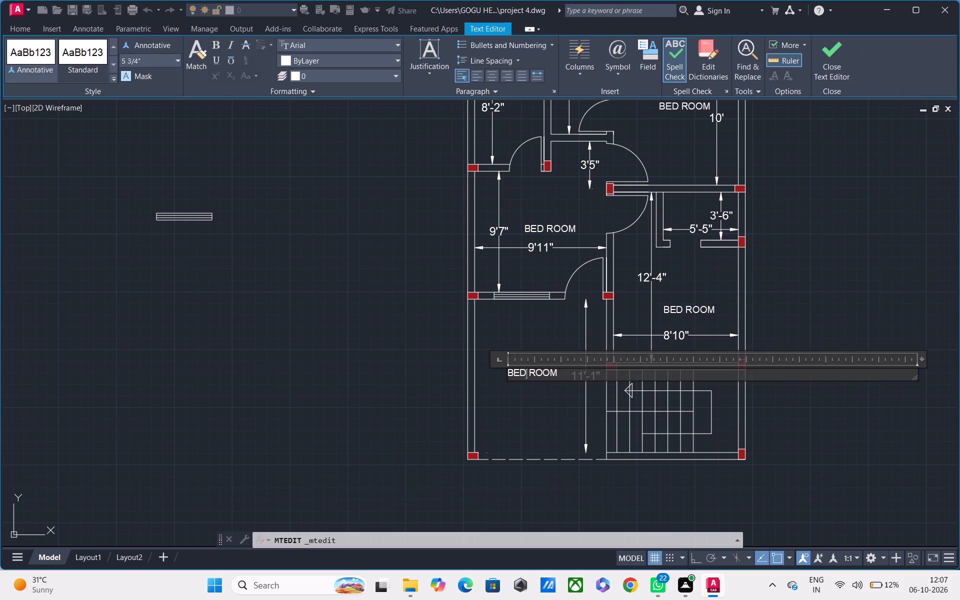
left_click(563, 374)
key("BackSpace")
key("BackSpace")
key("BackSpace")
key("BackSpace")
key("BackSpace")
key("BackSpace")
key("BackSpace")
key("BackSpace")
key("BackSpace")
key("BackSpace")
key("BackSpace")
key("BackSpace")
type("PARKING")
left_click(558, 413)
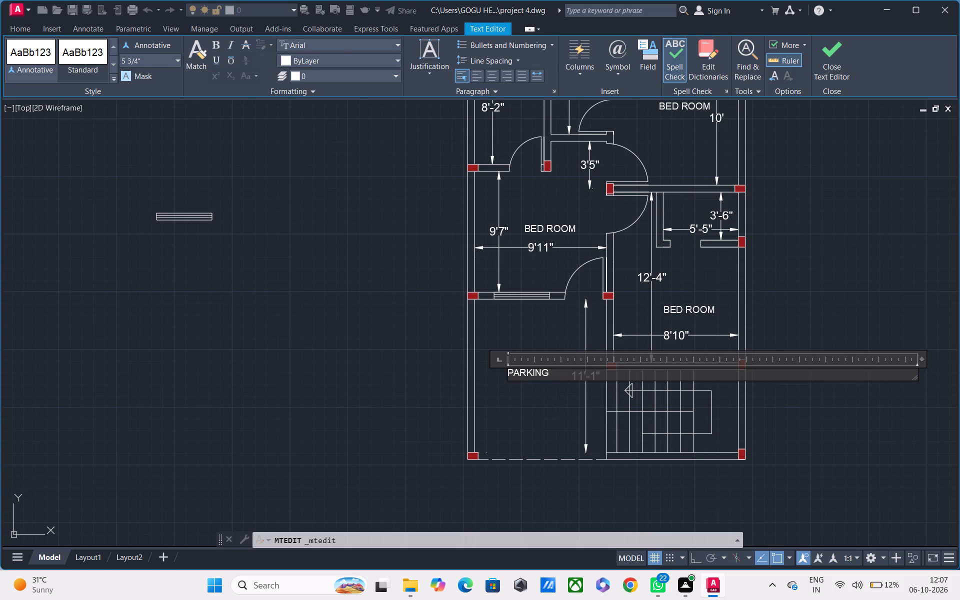
Change the BED ROOM label in the 9'11" by 9'7" room below the kitchen to LIVING ROOM.
middle_click_drag(657, 297, 640, 381)
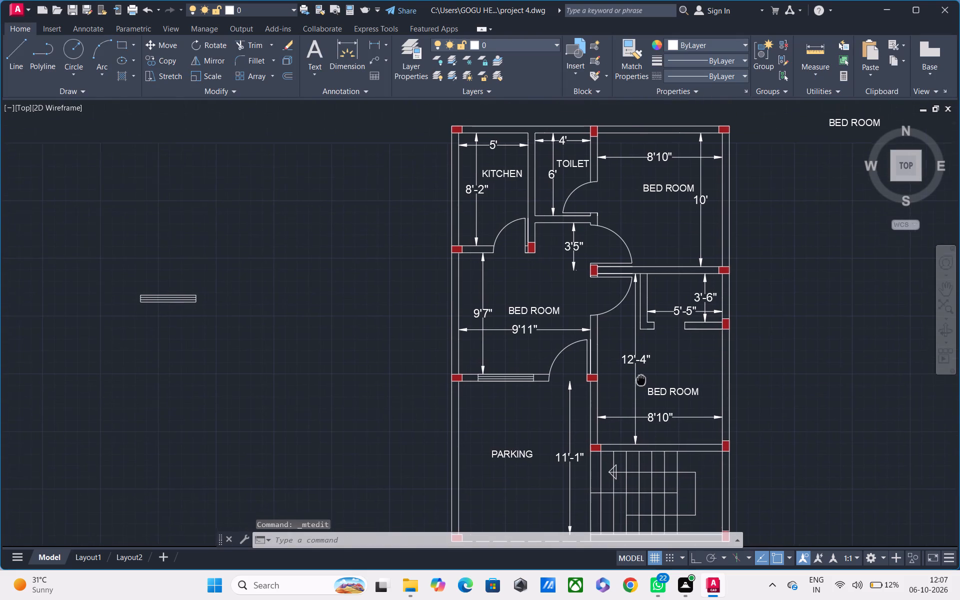
left_click(517, 307)
double_click(515, 314)
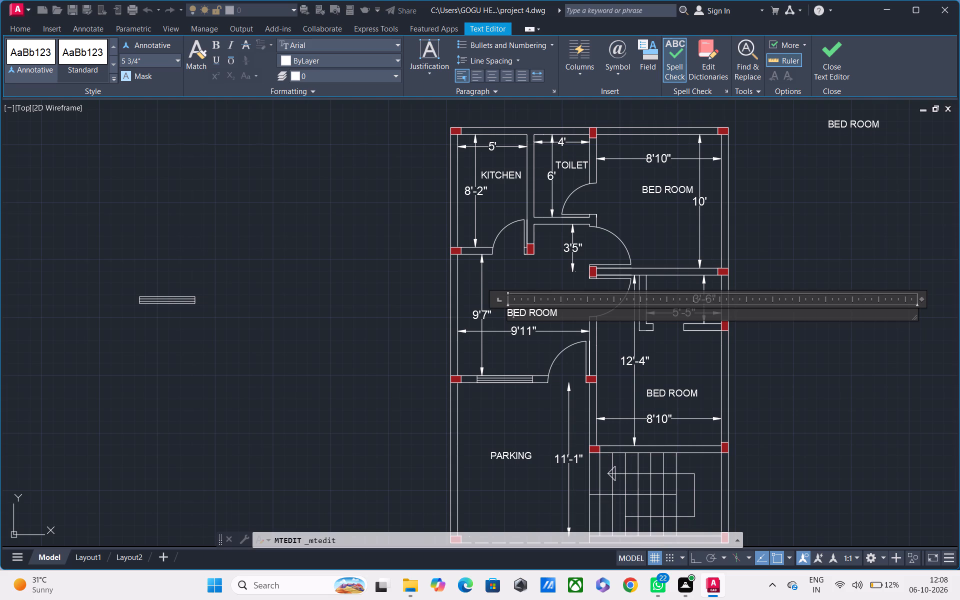
left_click(592, 318)
key("BackSpace")
key("BackSpace")
key("BackSpace")
key("BackSpace")
key("BackSpace")
key("BackSpace")
key("BackSpace")
key("BackSpace")
key("BackSpace")
key("BackSpace")
key("BackSpace")
key("BackSpace")
key("BackSpace")
key("BackSpace")
type("LIVING TOOM")
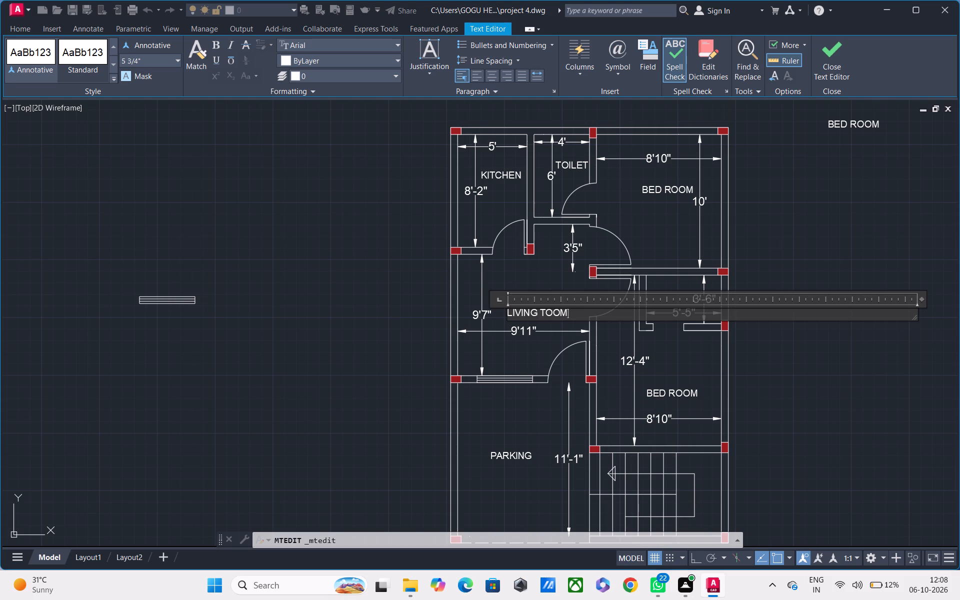
key("BackSpace")
key("BackSpace")
key("BackSpace")
key("BackSpace")
type("ROOM")
left_click(670, 231)
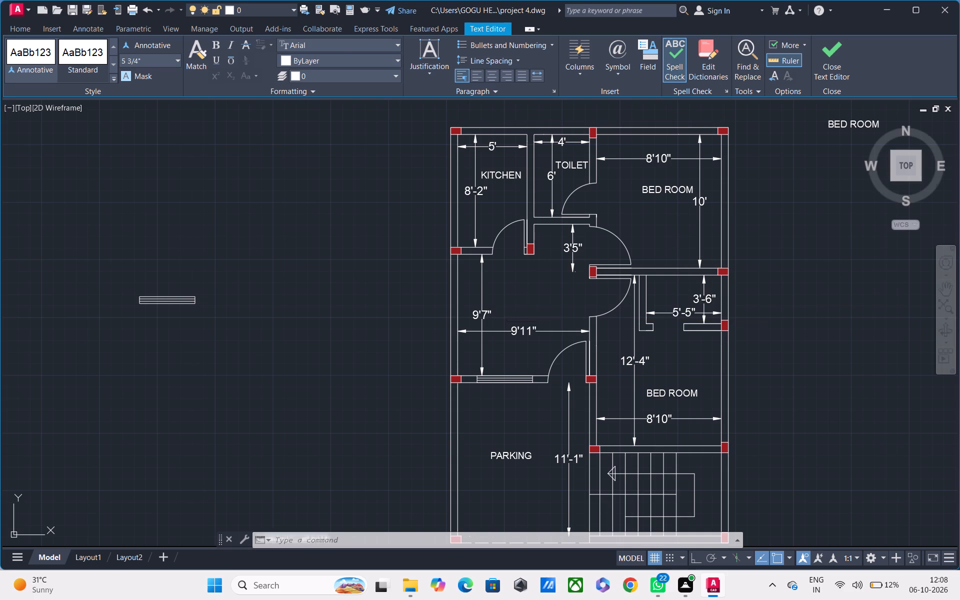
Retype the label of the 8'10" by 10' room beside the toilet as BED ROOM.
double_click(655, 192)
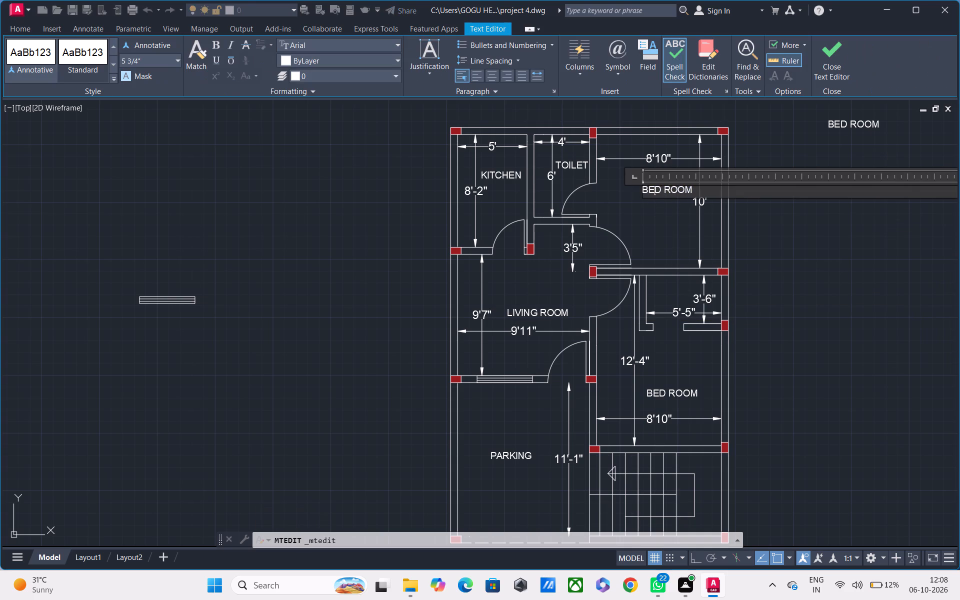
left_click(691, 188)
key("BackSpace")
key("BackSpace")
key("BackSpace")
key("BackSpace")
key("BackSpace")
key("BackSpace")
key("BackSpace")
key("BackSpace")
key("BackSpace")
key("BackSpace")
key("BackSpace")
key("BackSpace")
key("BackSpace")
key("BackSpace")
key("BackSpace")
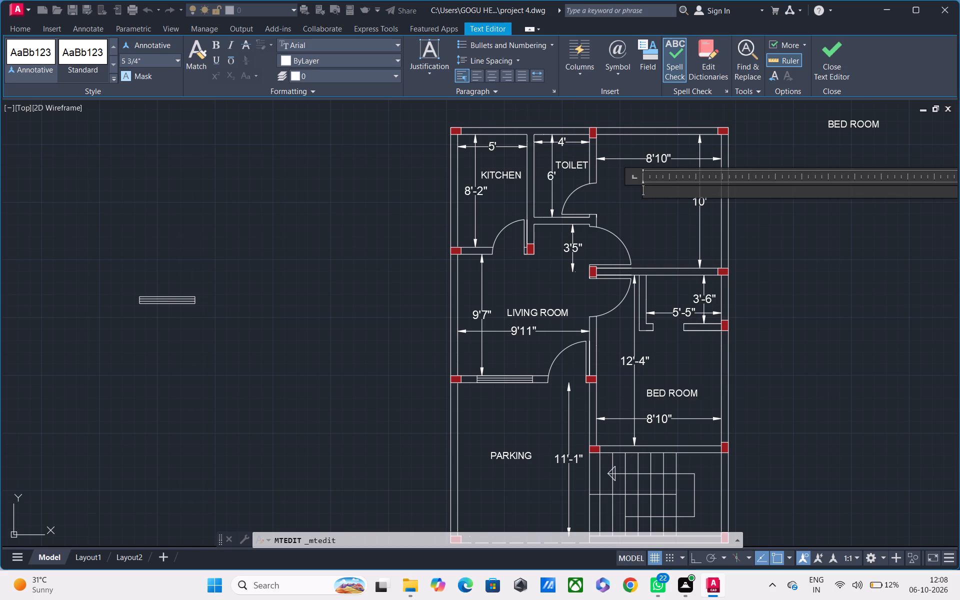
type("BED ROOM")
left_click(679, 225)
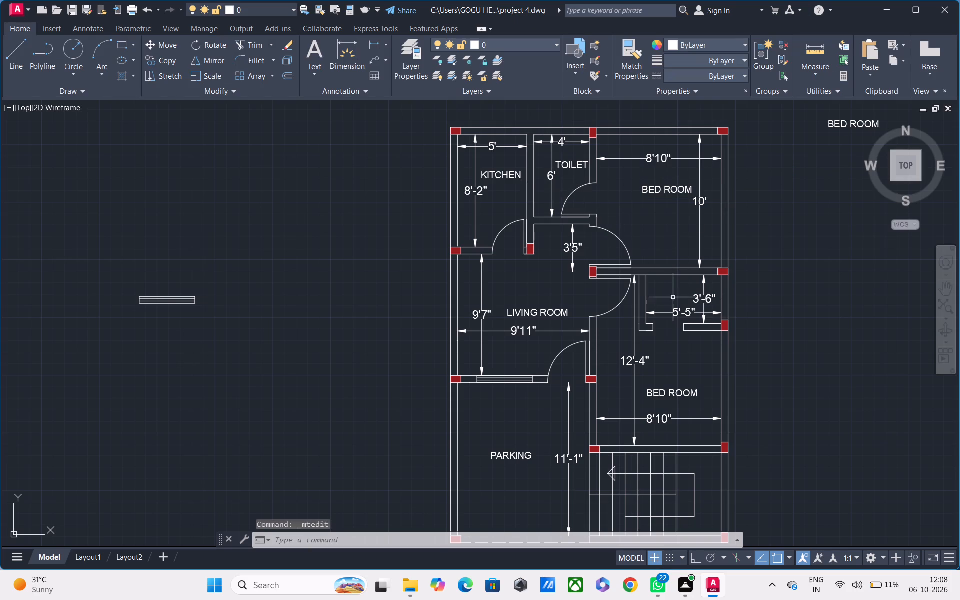
Copy the TOILET label into the small 5'-5" by 3'-6" room above the lower bedroom.
double_click(571, 168)
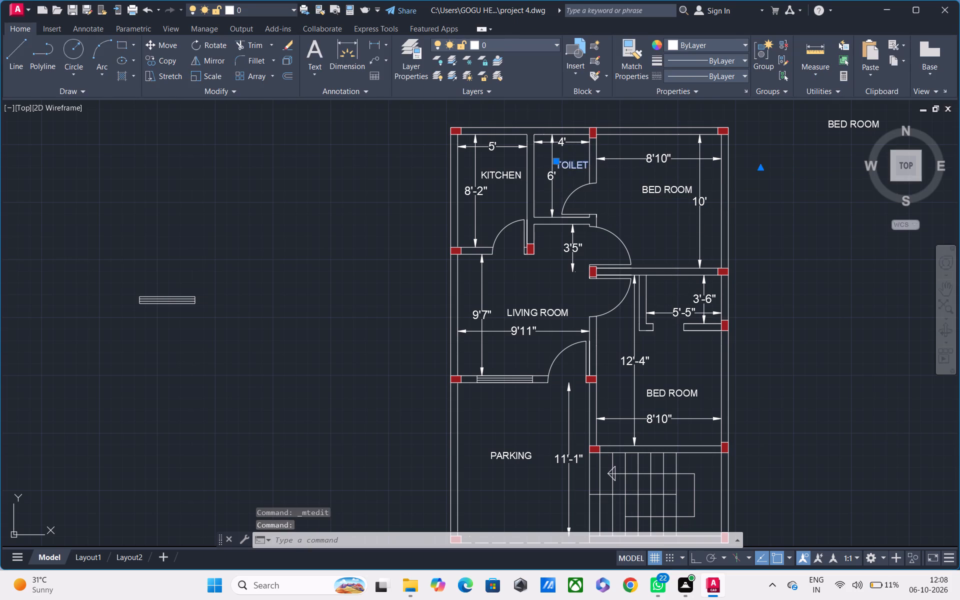
left_click(623, 196)
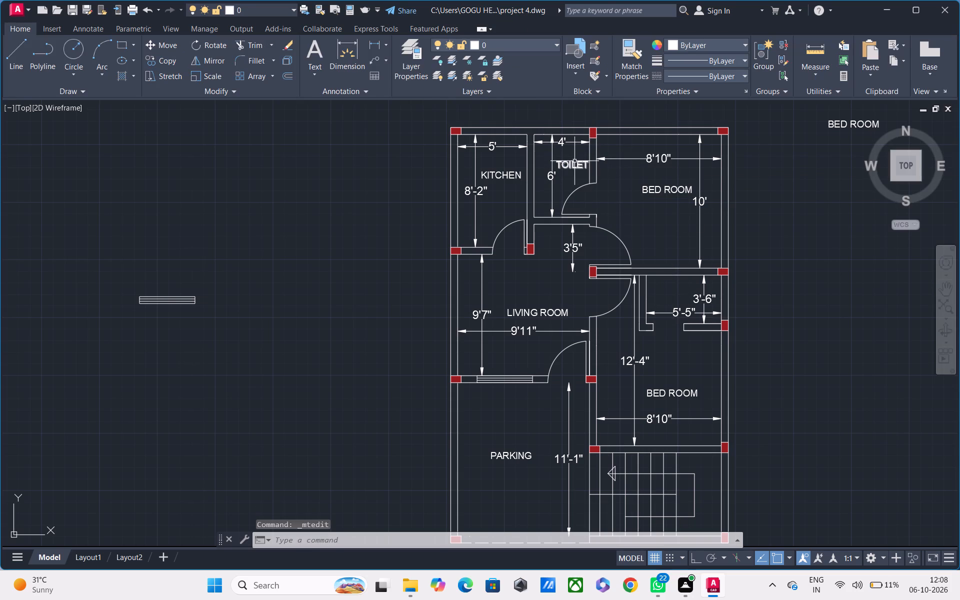
left_click(574, 161)
type("CO")
key("space")
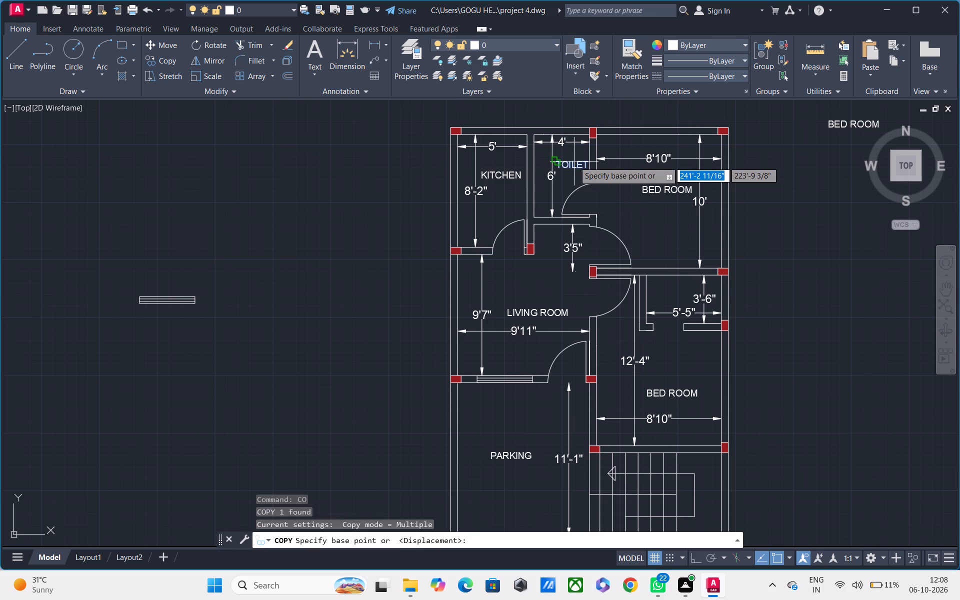
left_click(577, 161)
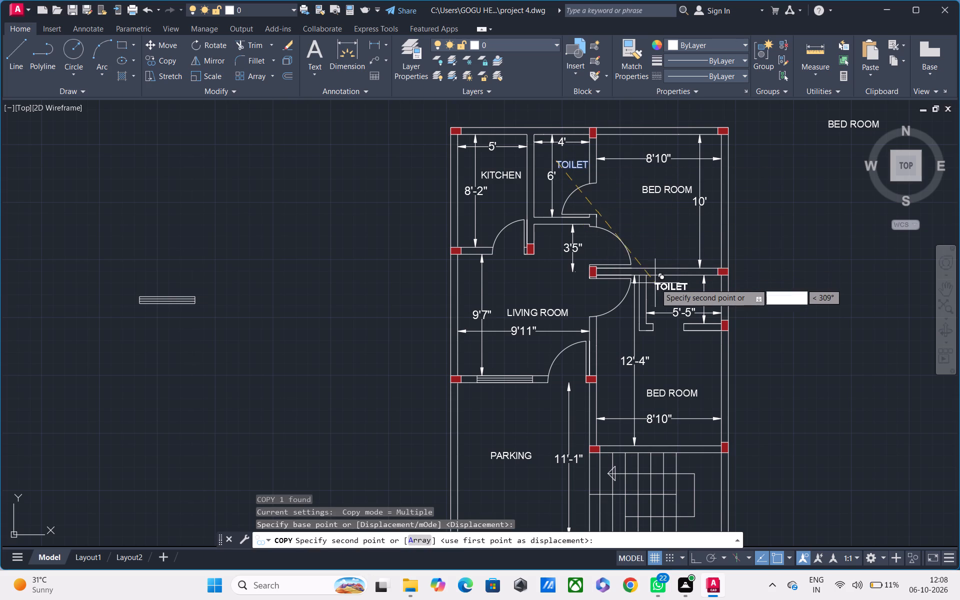
left_click(658, 287)
scroll(660, 355, "down", 1)
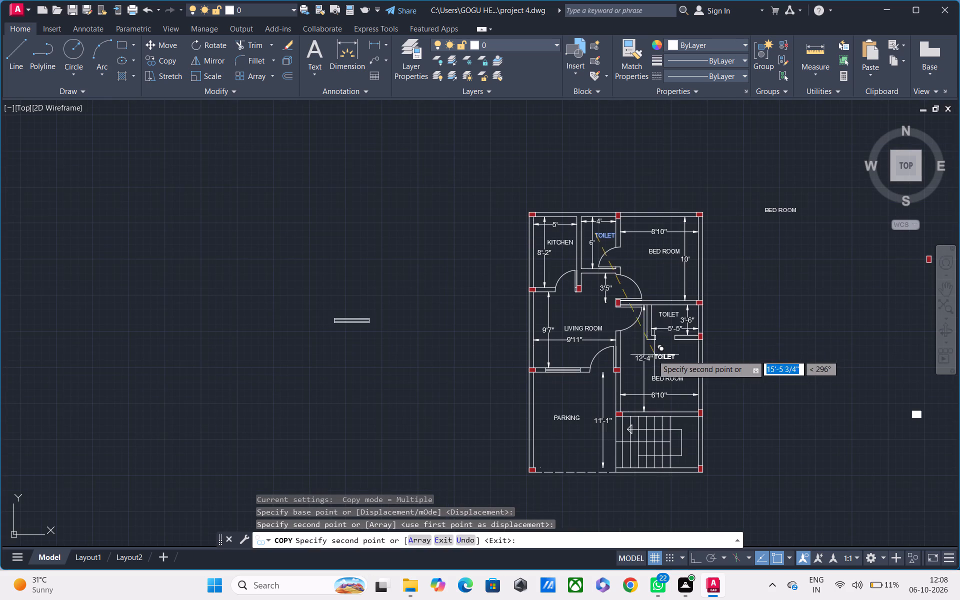
key("Escape")
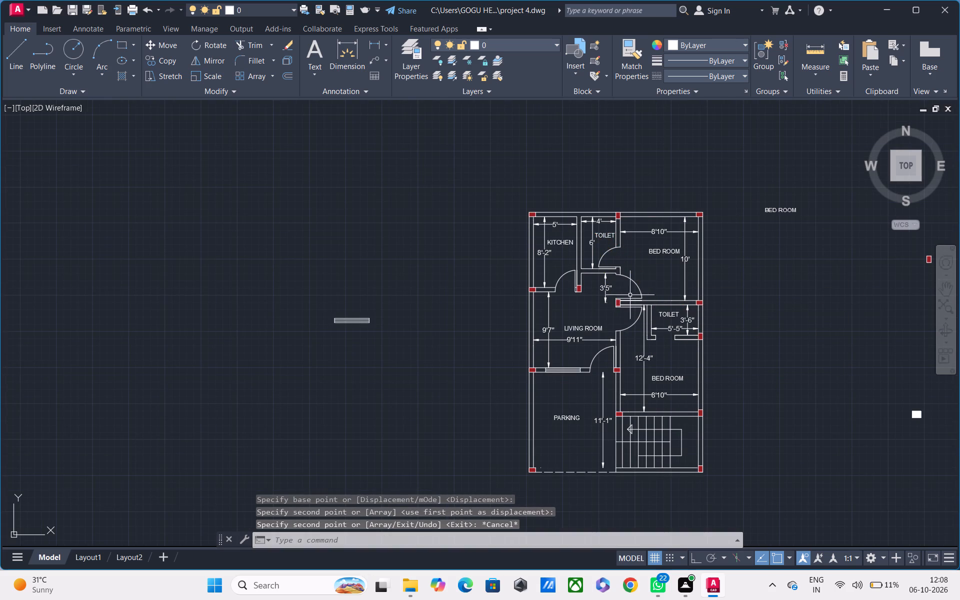
Erase the spare BED ROOM label and the loose column shapes lying to the right of the floor plan.
middle_click_drag(604, 298, 585, 246)
scroll(588, 255, "down", 1)
middle_click_drag(600, 337, 595, 328)
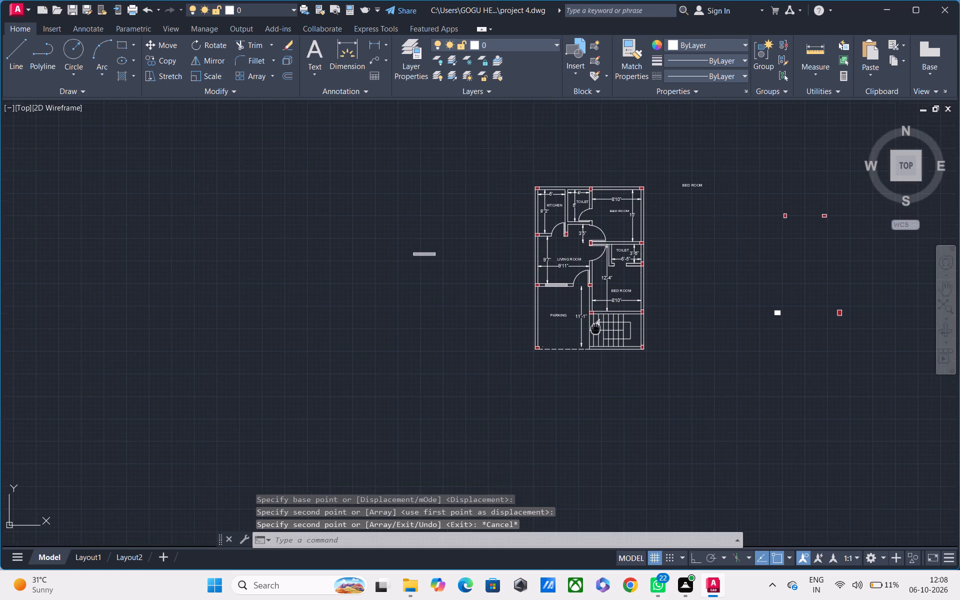
middle_click_drag(595, 328, 587, 348)
scroll(695, 237, "up", 1)
middle_click_drag(696, 231, 659, 305)
left_click_drag(598, 234, 605, 234)
left_click(905, 484)
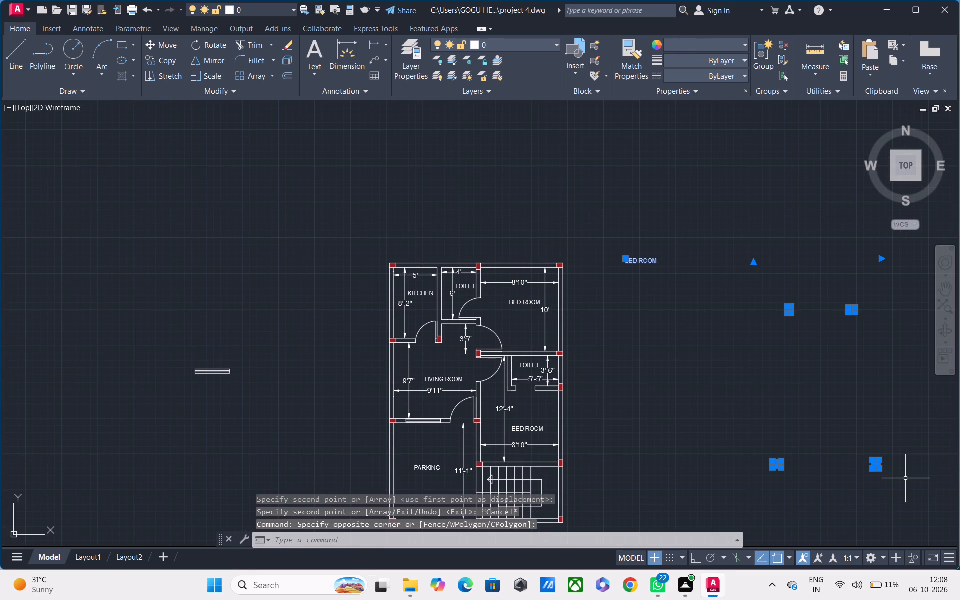
key("Delete")
Erase the loose window symbol lying to the left of the floor plan.
middle_click_drag(959, 449, 959, 449)
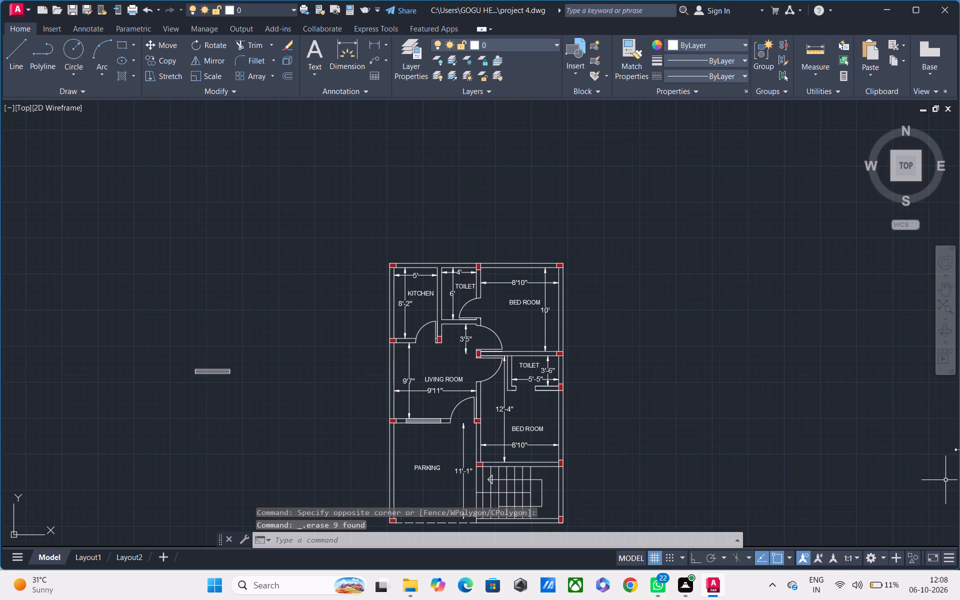
middle_click_drag(959, 449, 946, 391)
scroll(778, 444, "down", 2)
middle_click_drag(784, 438, 817, 403)
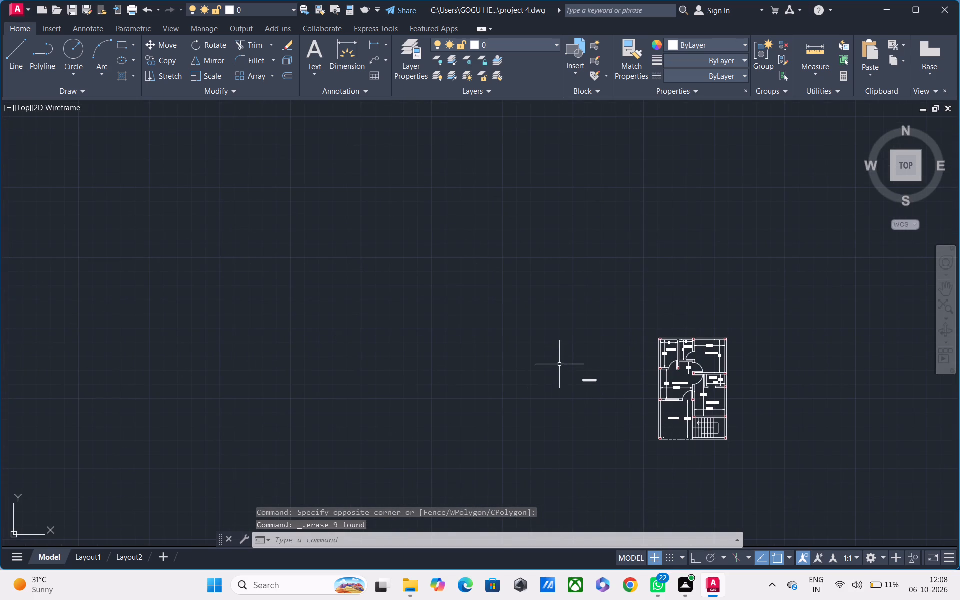
left_click(559, 364)
left_click(627, 394)
key("Delete")
Dimension the overall width of the house between its two top outer corners, placing the dimension line above the plan.
middle_click_drag(609, 347, 565, 330)
scroll(607, 331, "up", 2)
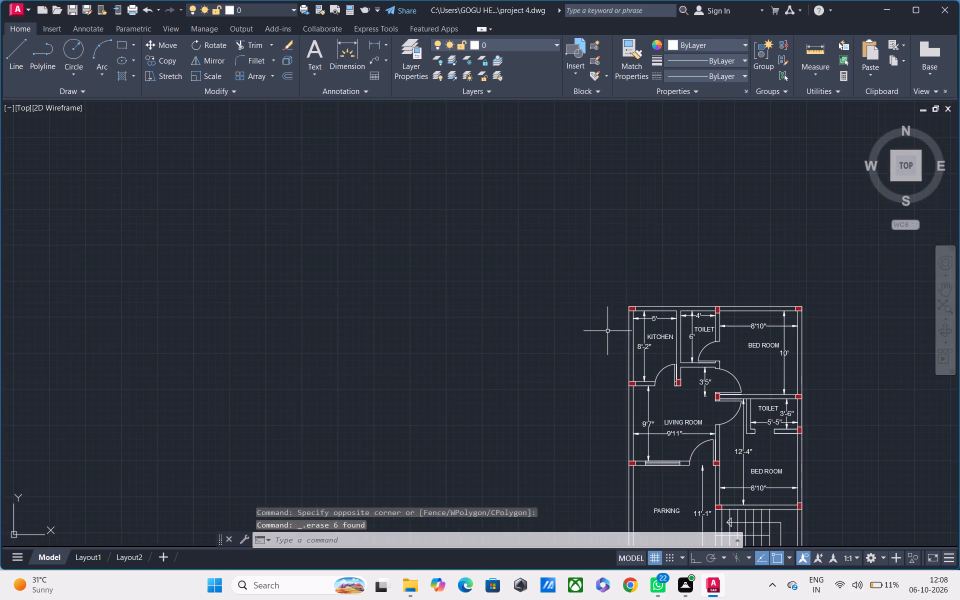
middle_click_drag(576, 310, 481, 282)
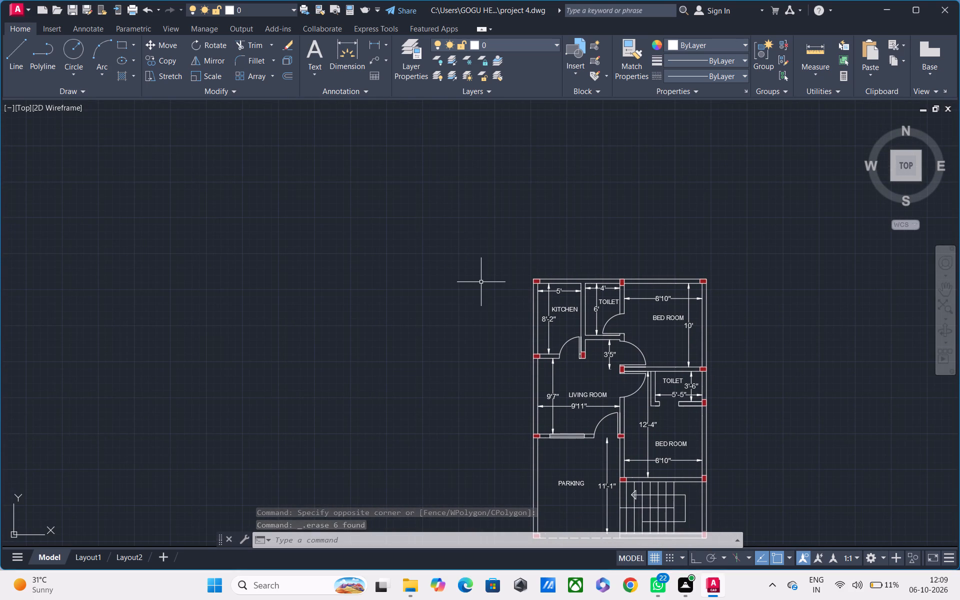
key("d")
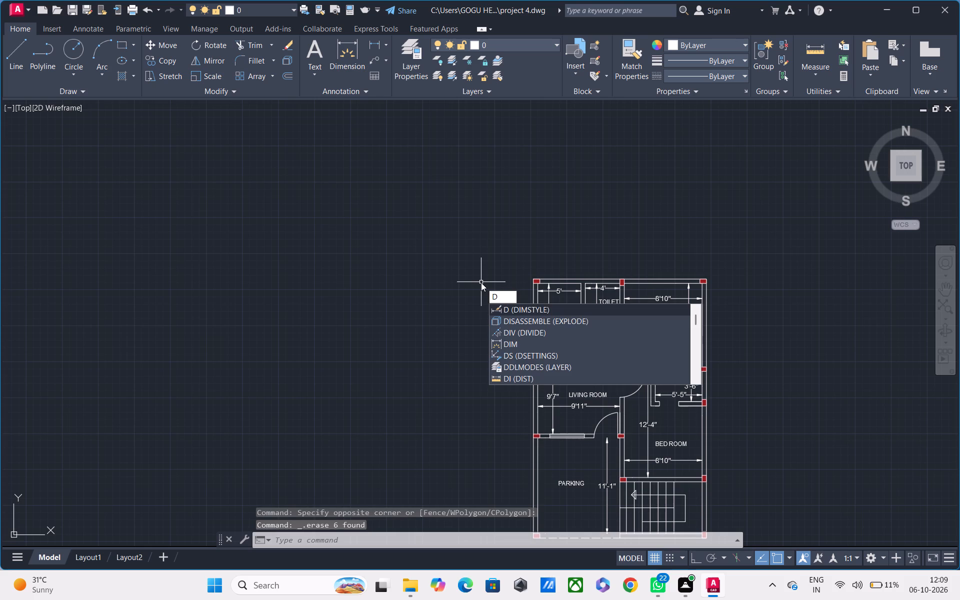
left_click(516, 342)
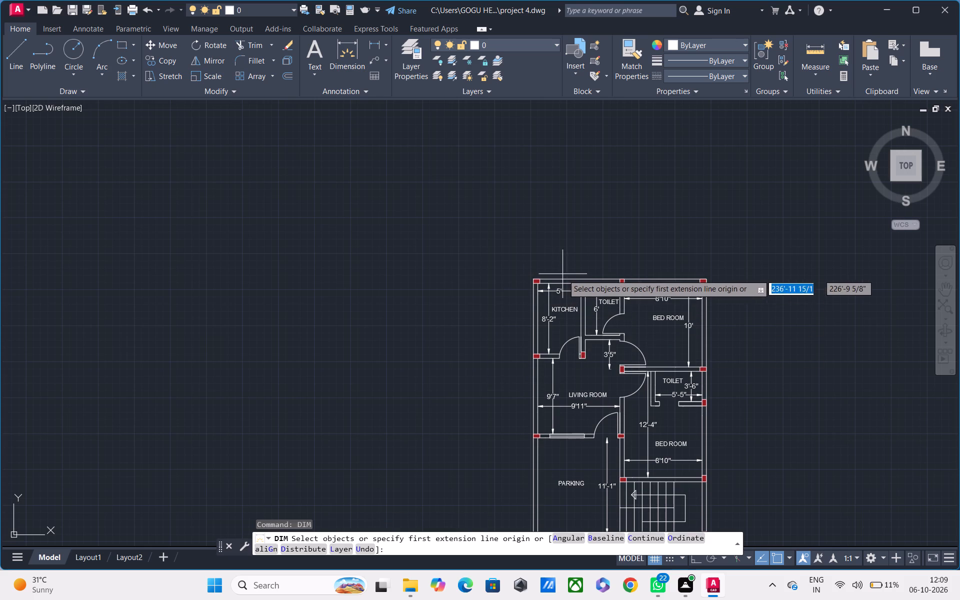
scroll(575, 274, "up", 2)
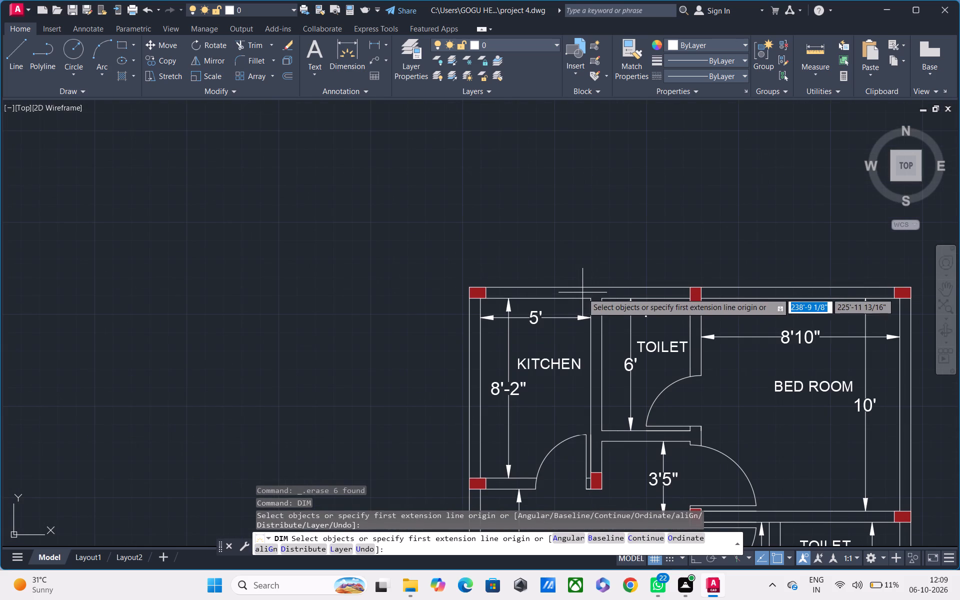
left_click(467, 288)
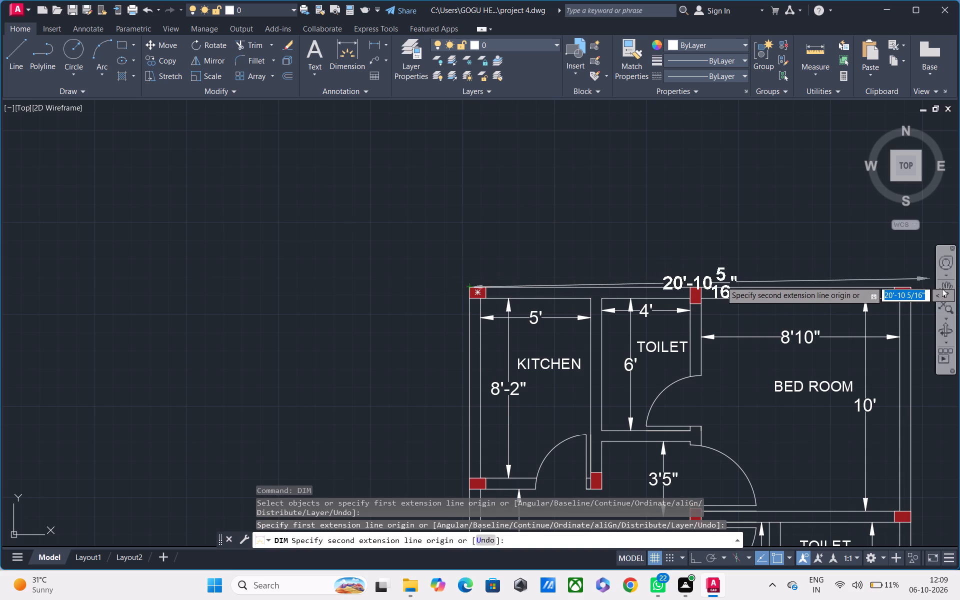
middle_click_drag(875, 291, 755, 293)
scroll(795, 290, "up", 1)
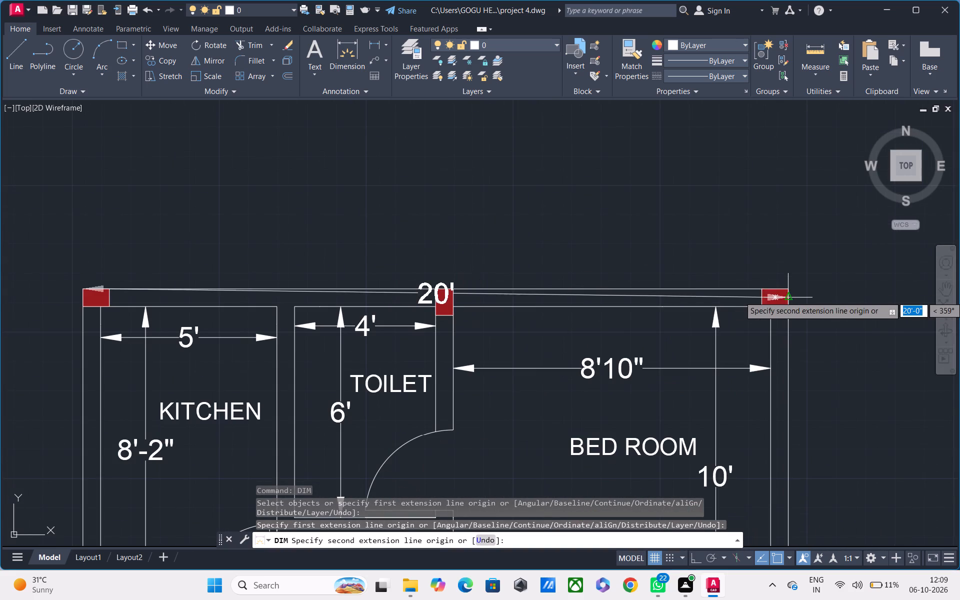
left_click(786, 290)
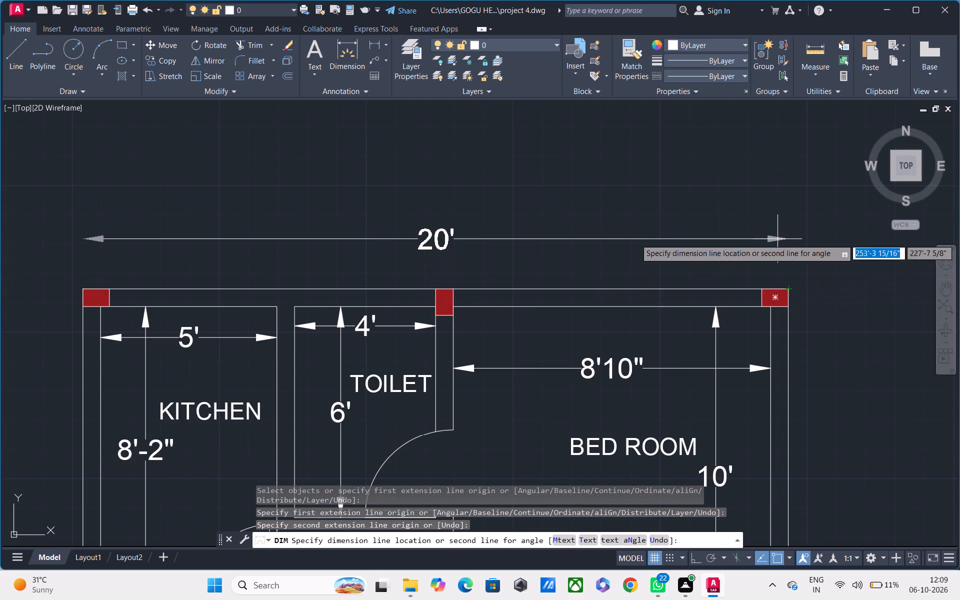
left_click(773, 199)
Dimension the overall length of the house between its upper and lower right outer corners, placing the dimension line outside the right wall.
middle_click_drag(770, 262, 659, 7)
scroll(659, 7, "down", 2)
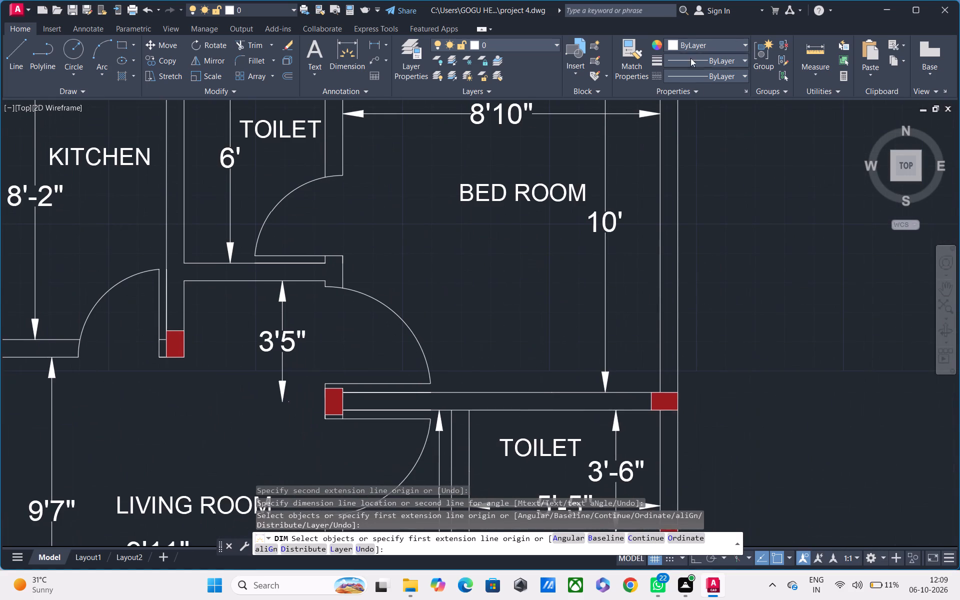
scroll(696, 133, "down", 2)
middle_click_drag(692, 171, 697, 250)
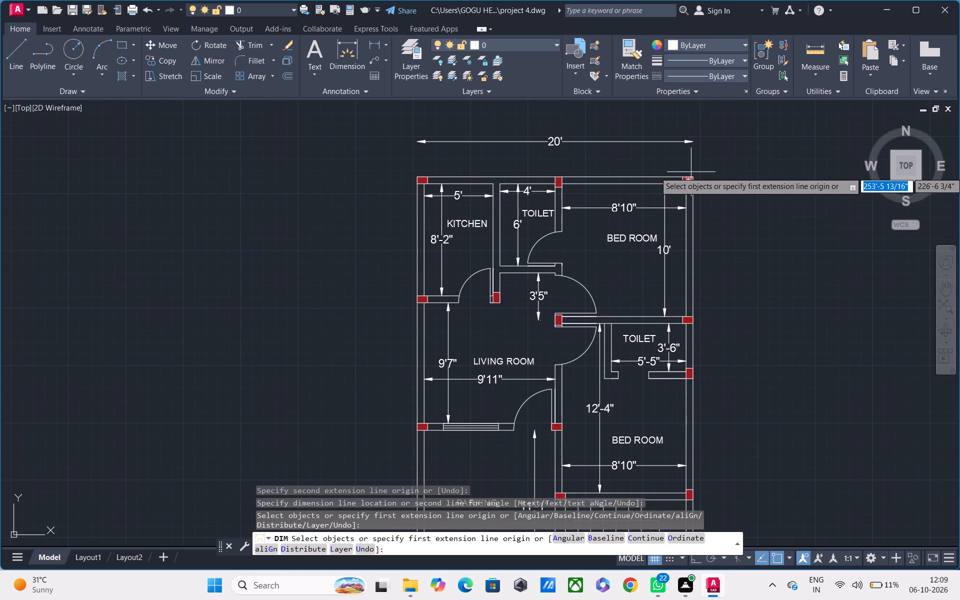
left_click(693, 174)
middle_click_drag(703, 294, 694, 284)
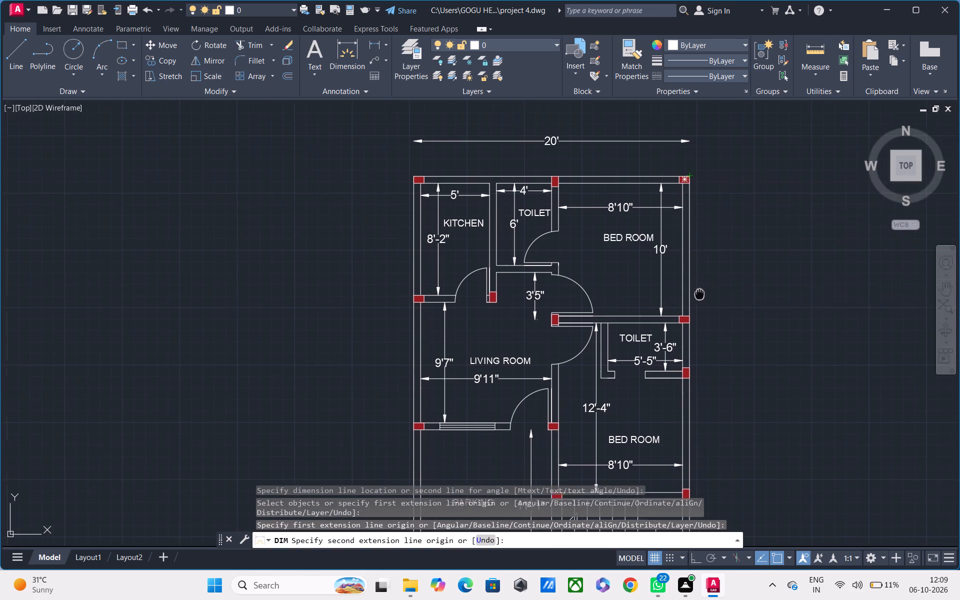
middle_click_drag(694, 284, 639, 135)
scroll(640, 158, "down", 2)
scroll(639, 262, "up", 2)
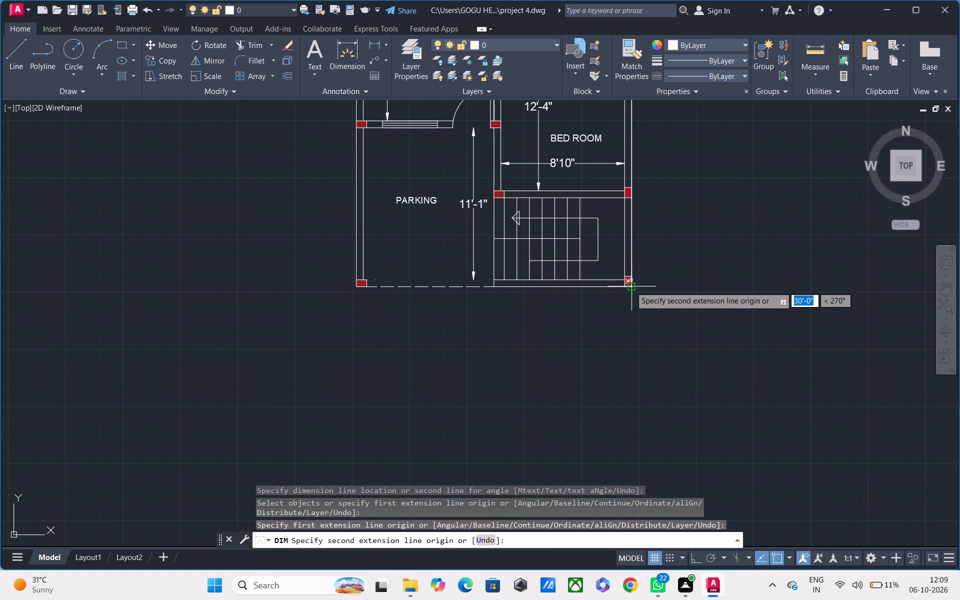
left_click(630, 289)
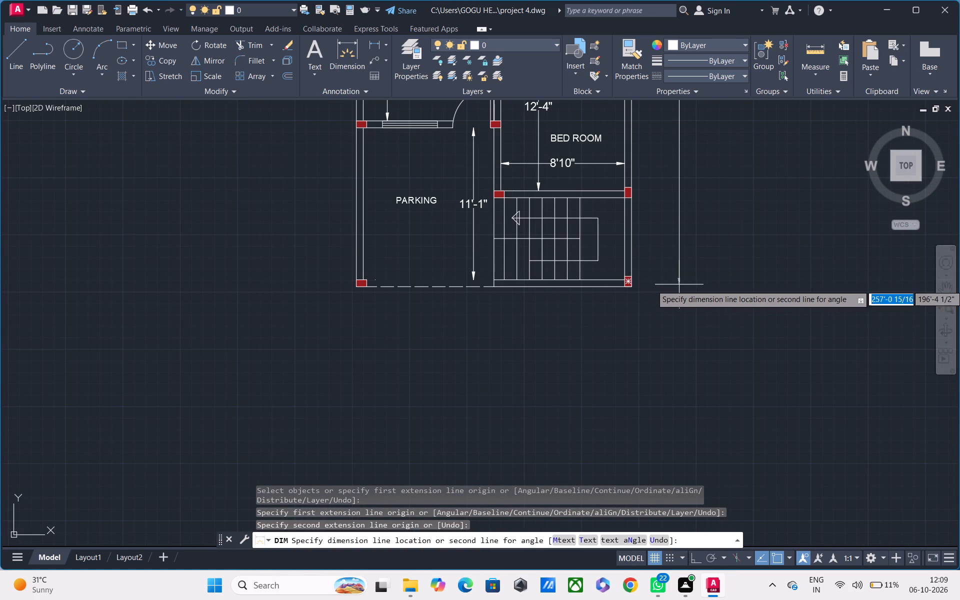
left_click(681, 284)
Dimension the clear depth of the staircase area between its upper and lower walls, placing the dimension line beside the right wall.
middle_click_drag(679, 290, 677, 414)
scroll(679, 396, "down", 2)
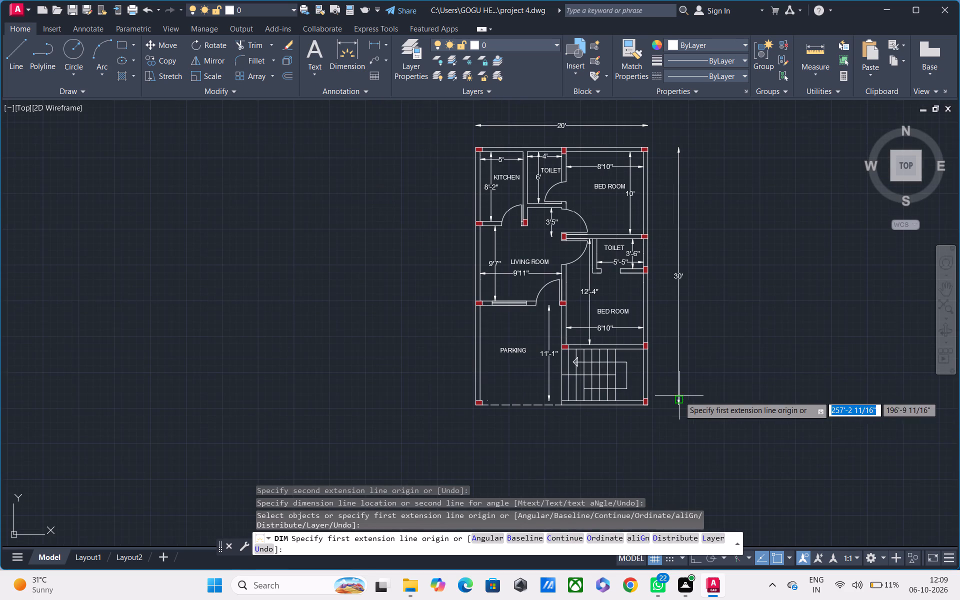
middle_click_drag(607, 298, 612, 344)
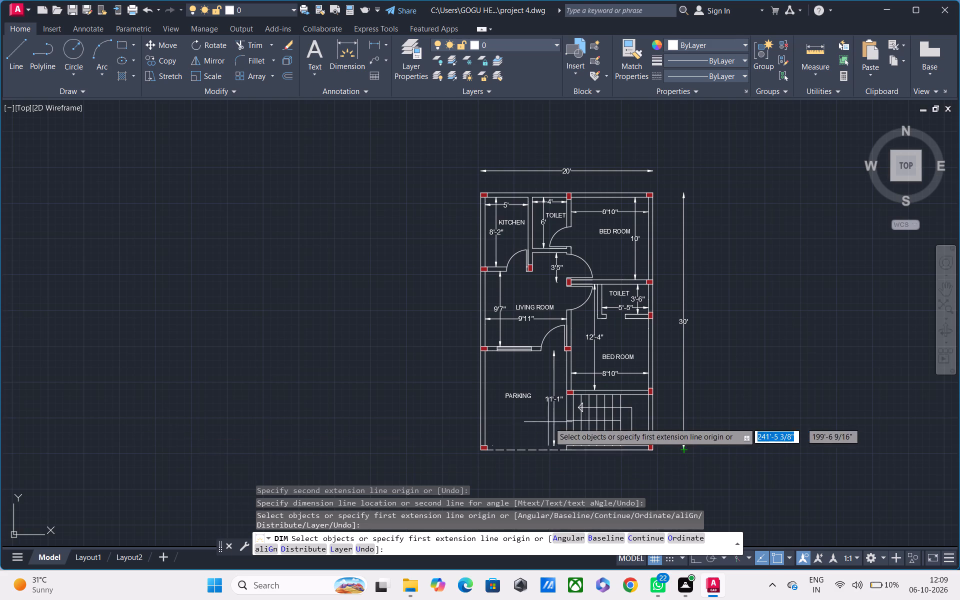
scroll(559, 442, "up", 2)
middle_click_drag(693, 422, 563, 440)
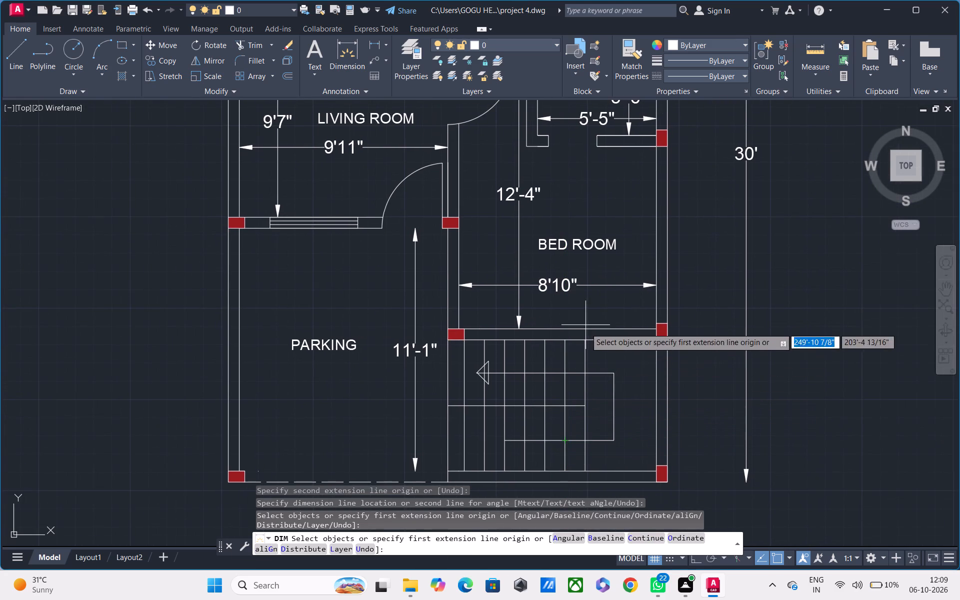
left_click(583, 341)
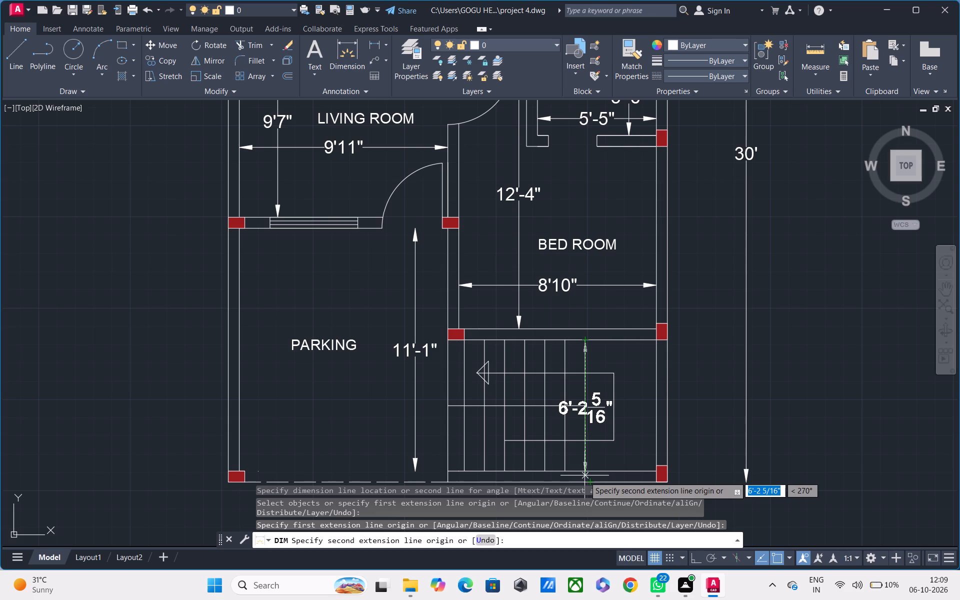
left_click(583, 471)
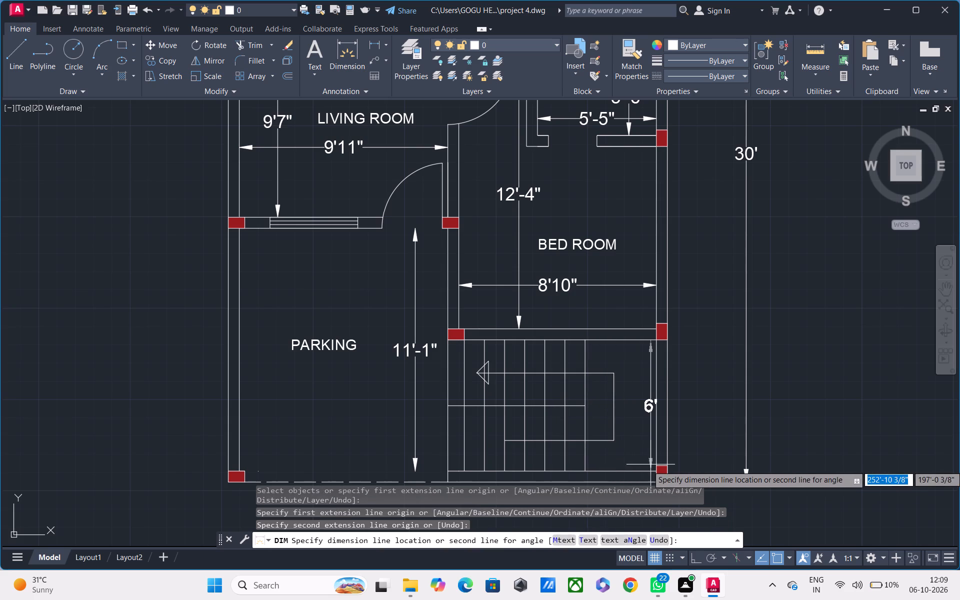
left_click(645, 467)
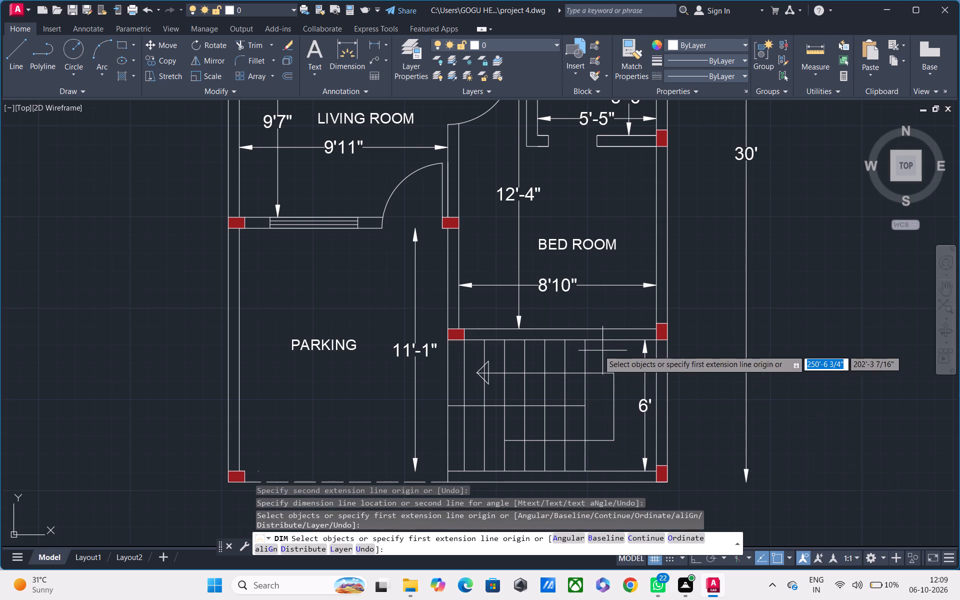
Dimension the stair landing's width from the last tread line to the right wall's inner face, just below the bedroom wall.
left_click(583, 344)
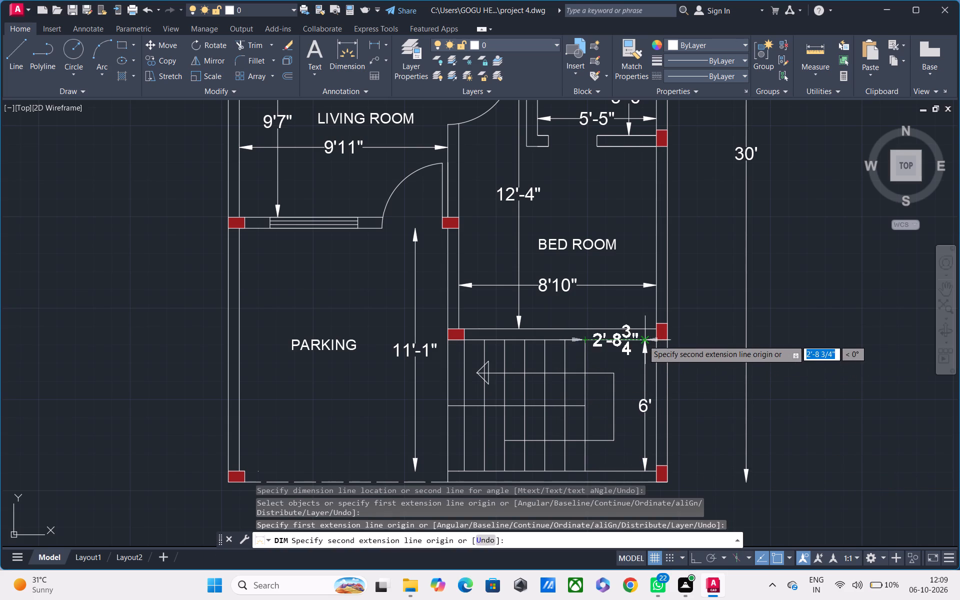
scroll(653, 344, "up", 2)
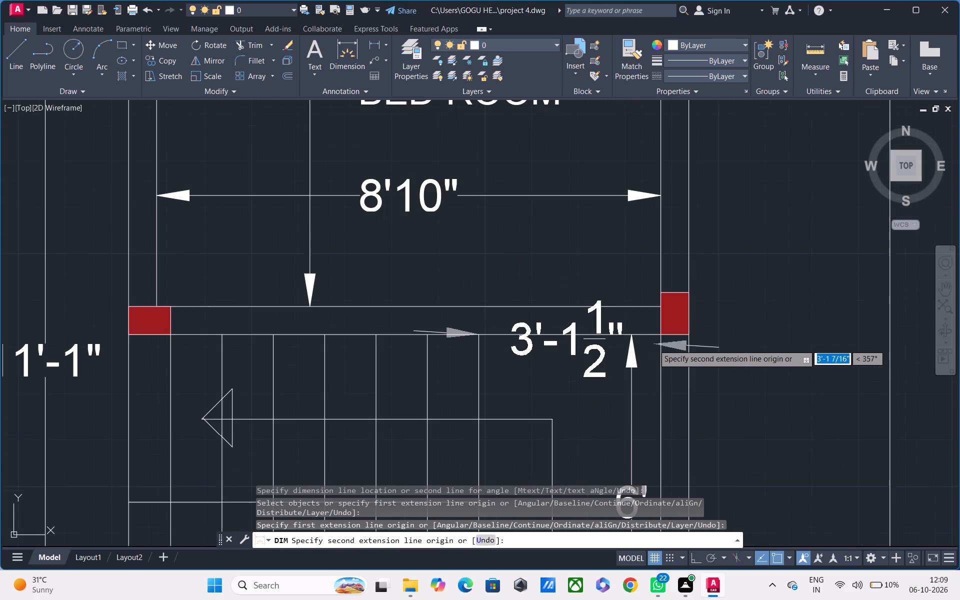
left_click(660, 336)
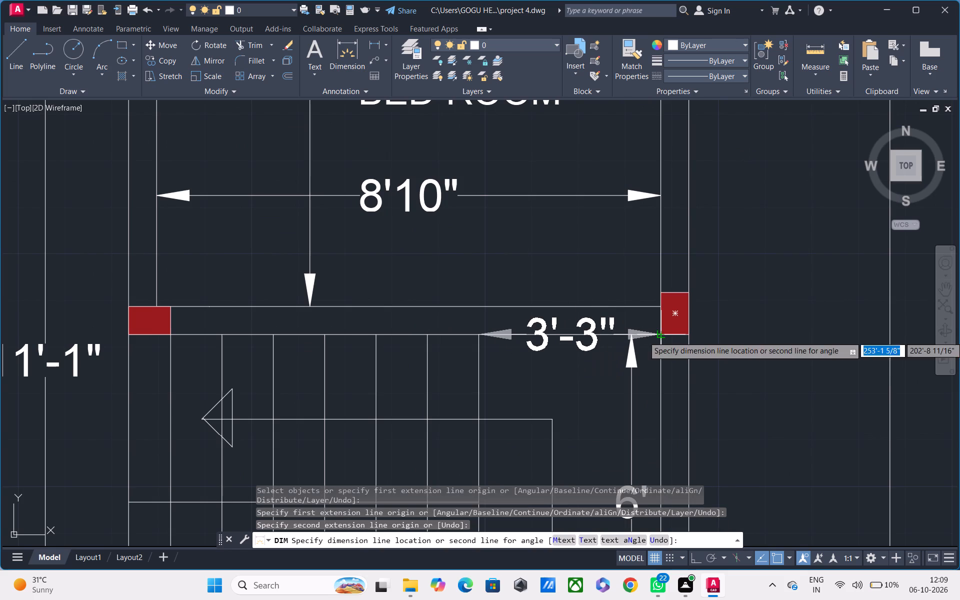
left_click(657, 382)
Examine the whole dimensioned floor plan, checking the bedrooms, toilets, kitchen, living room and surrounding drawing area.
scroll(646, 400, "down", 3)
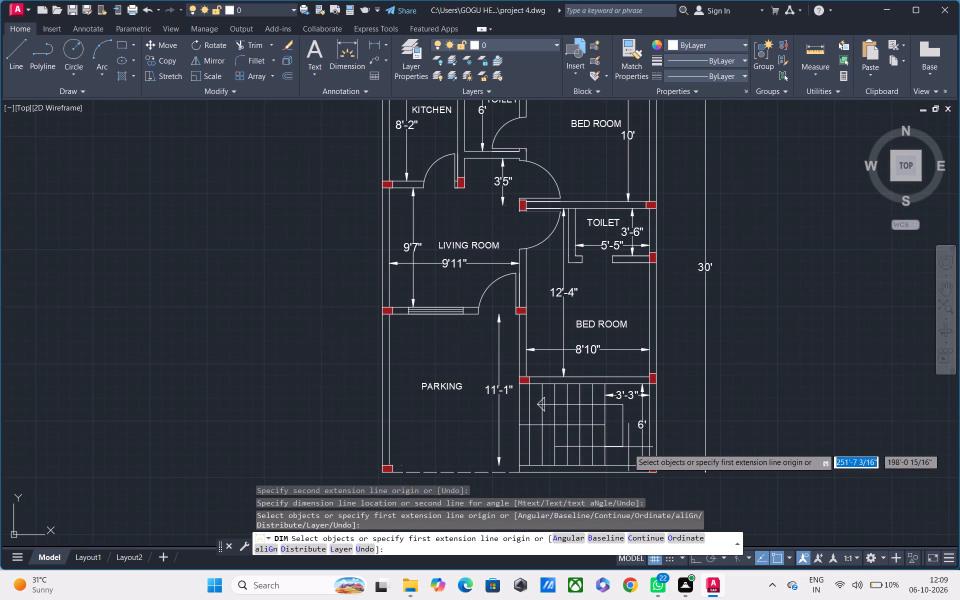
middle_click_drag(625, 446, 615, 395)
scroll(615, 395, "down", 1)
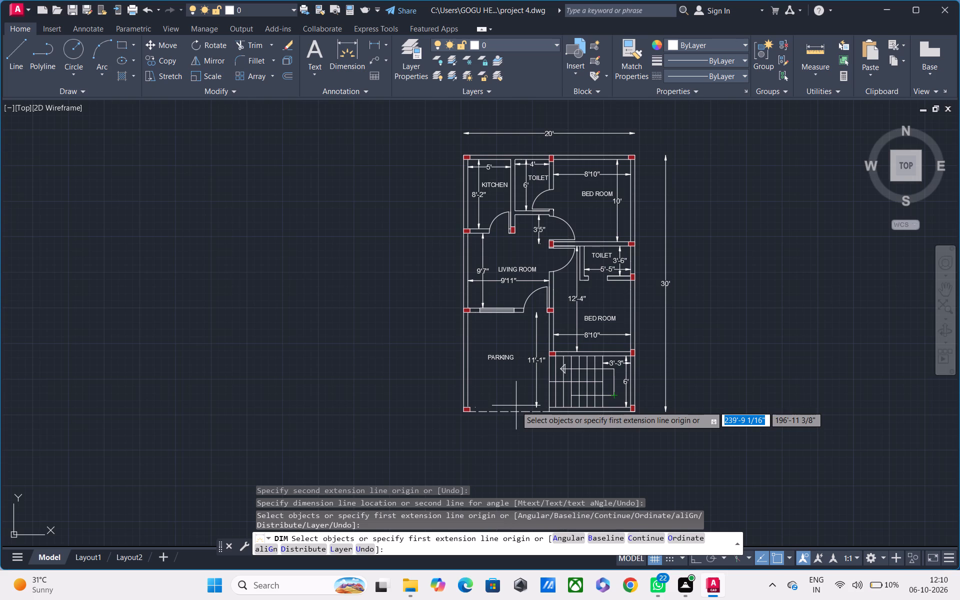
scroll(516, 406, "down", 1)
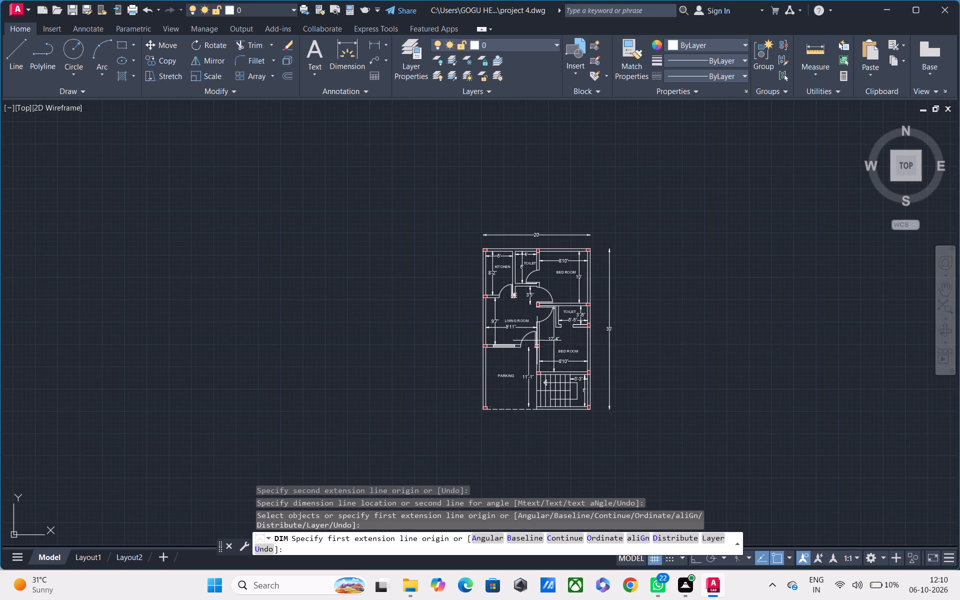
scroll(552, 333, "up", 1)
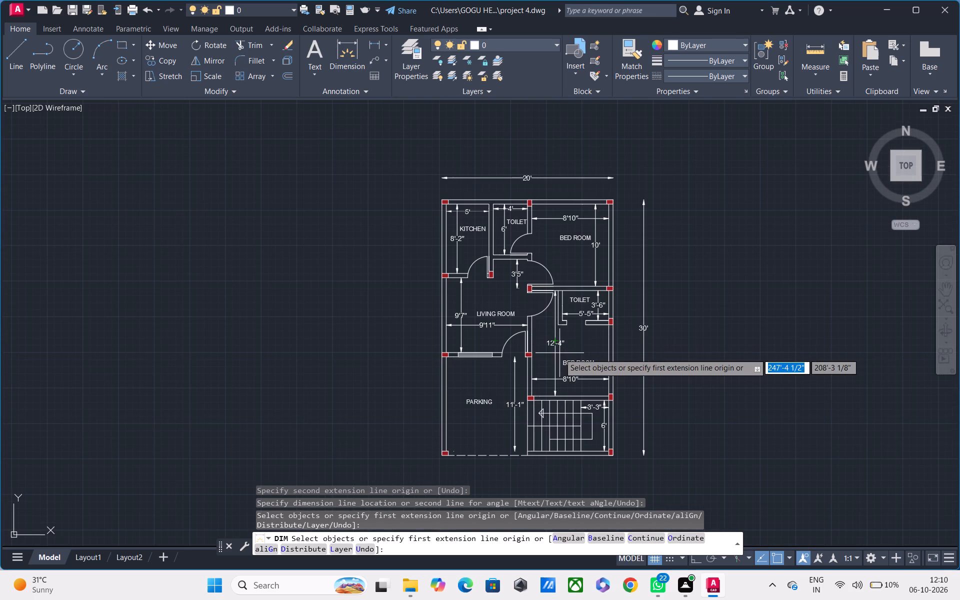
scroll(580, 331, "up", 3)
middle_click_drag(580, 332, 557, 389)
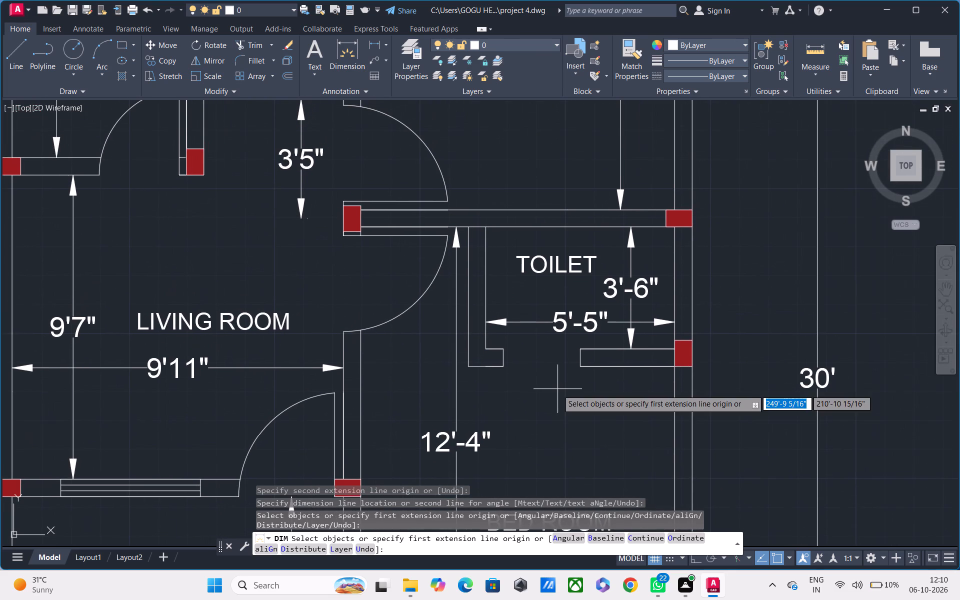
middle_click_drag(551, 390, 537, 427)
scroll(534, 426, "down", 1)
middle_click_drag(534, 426, 530, 439)
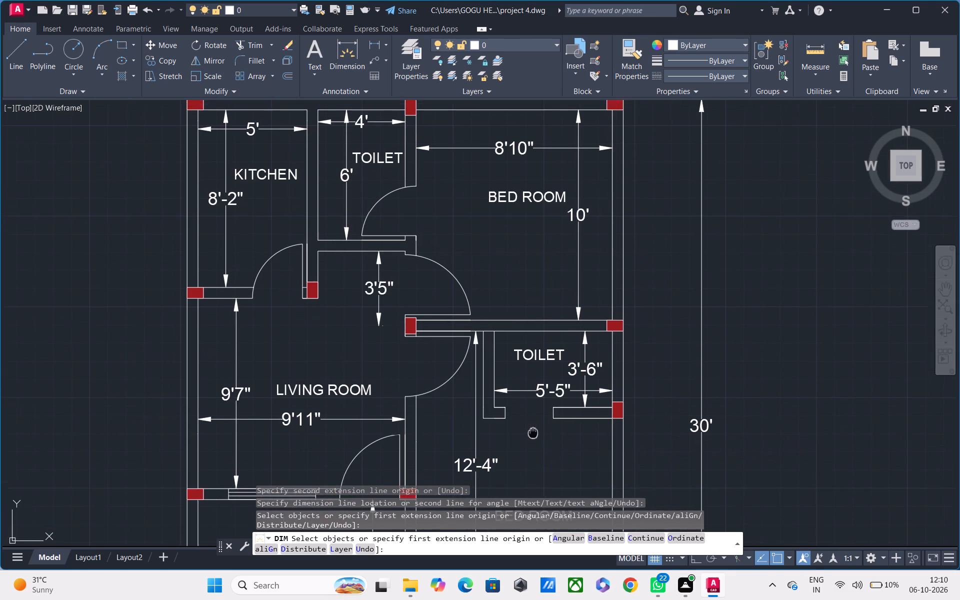
middle_click_drag(530, 439, 528, 443)
middle_click_drag(500, 424, 589, 400)
scroll(589, 400, "down", 2)
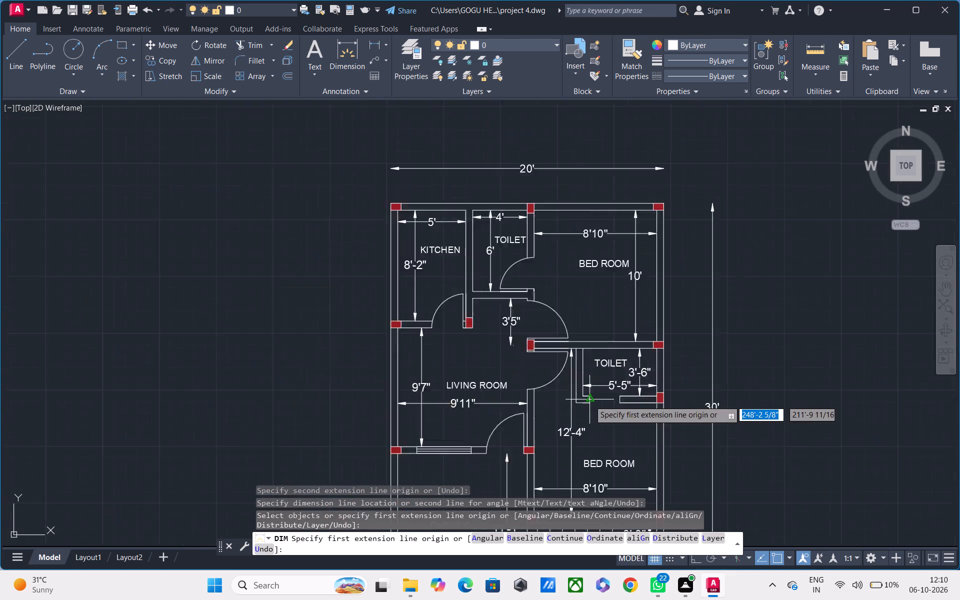
scroll(589, 400, "down", 1)
middle_click_drag(508, 404, 742, 373)
middle_click_drag(514, 374, 535, 400)
scroll(535, 400, "down", 3)
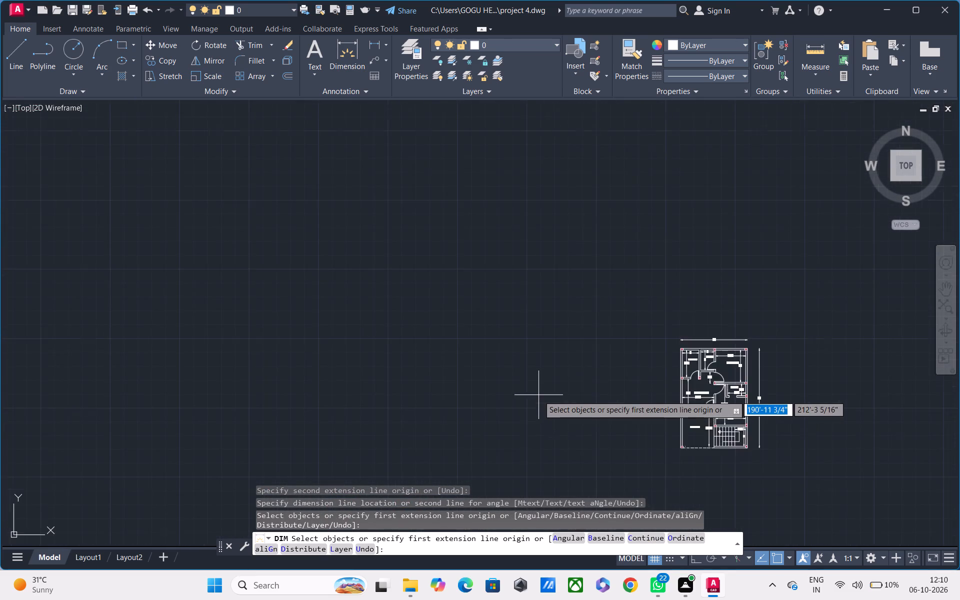
scroll(644, 394, "up", 2)
scroll(558, 390, "up", 3)
scroll(525, 366, "up", 1)
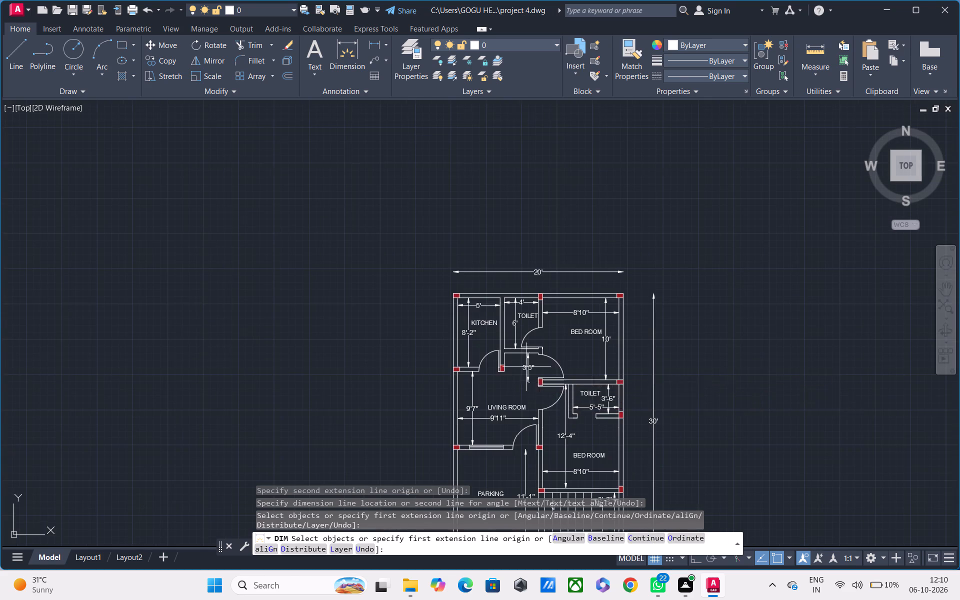
scroll(525, 366, "up", 1)
scroll(523, 379, "down", 1)
middle_click_drag(523, 379, 529, 370)
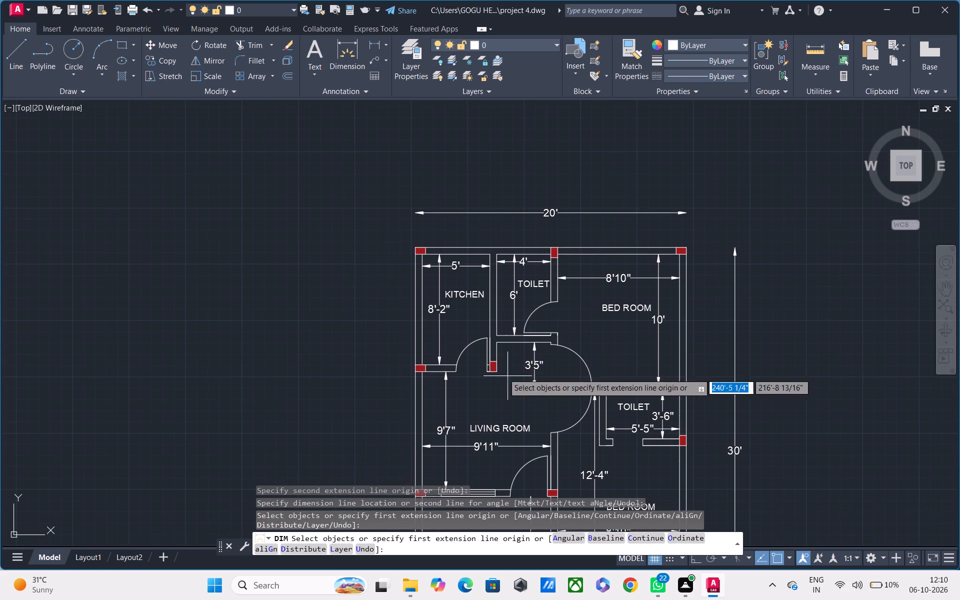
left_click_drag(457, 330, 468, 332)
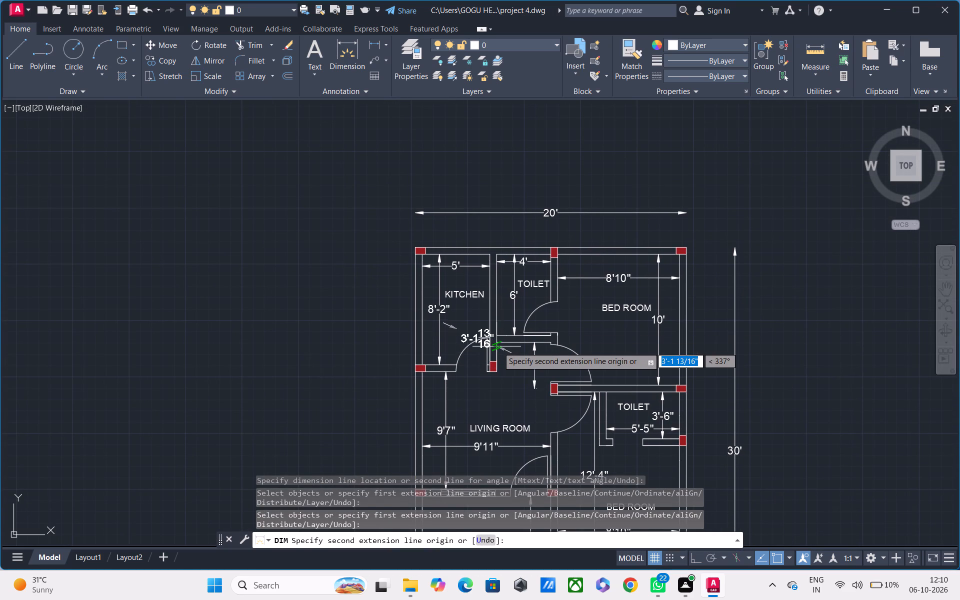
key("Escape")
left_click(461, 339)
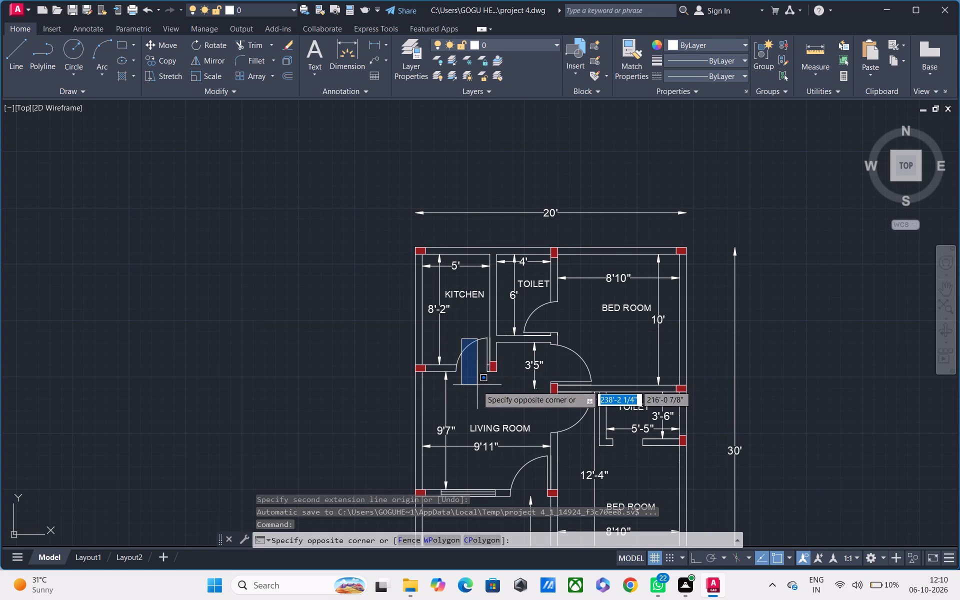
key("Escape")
Copy the kitchen door from its jamb corner to the wall end of the lower toilet's door opening.
left_click(441, 336)
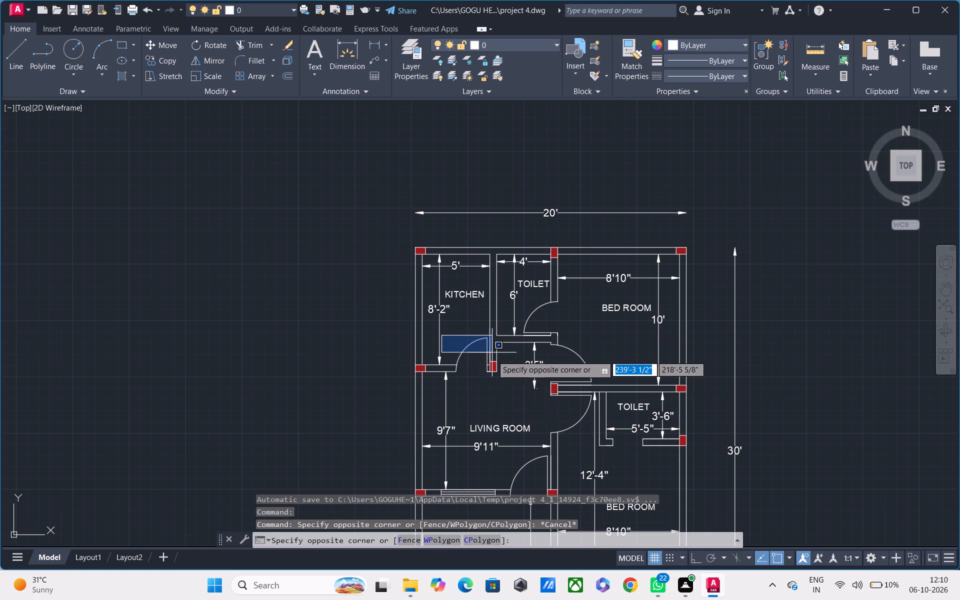
left_click(491, 382)
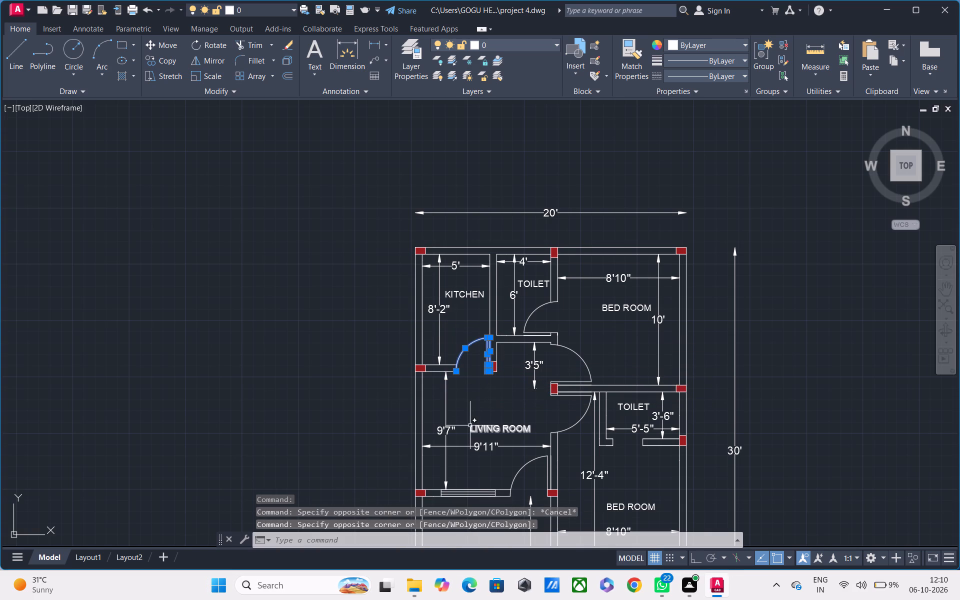
type("CO")
key("space")
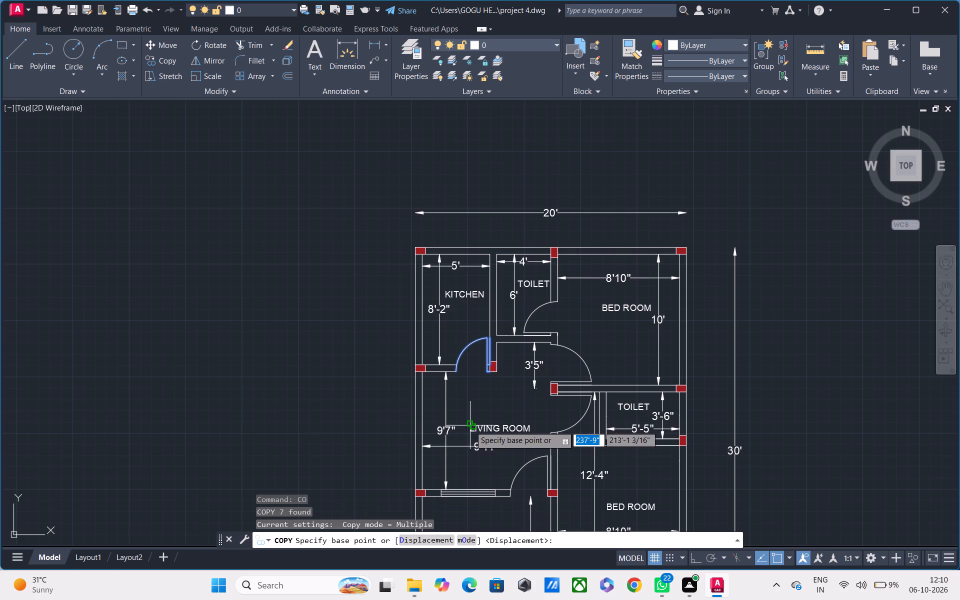
scroll(455, 415, "up", 2)
scroll(565, 256, "up", 1)
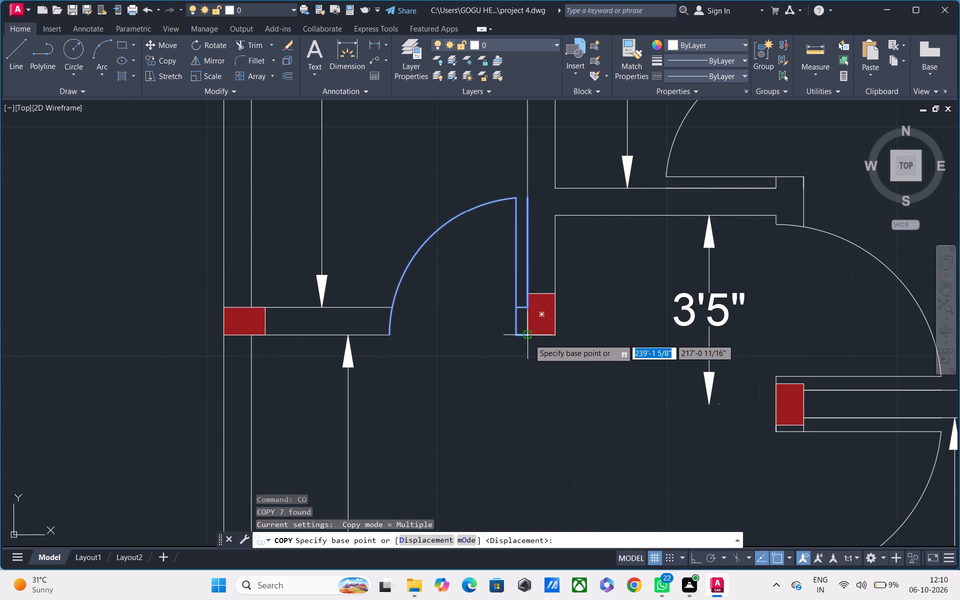
left_click(528, 339)
scroll(712, 408, "down", 2)
middle_click_drag(610, 402, 478, 389)
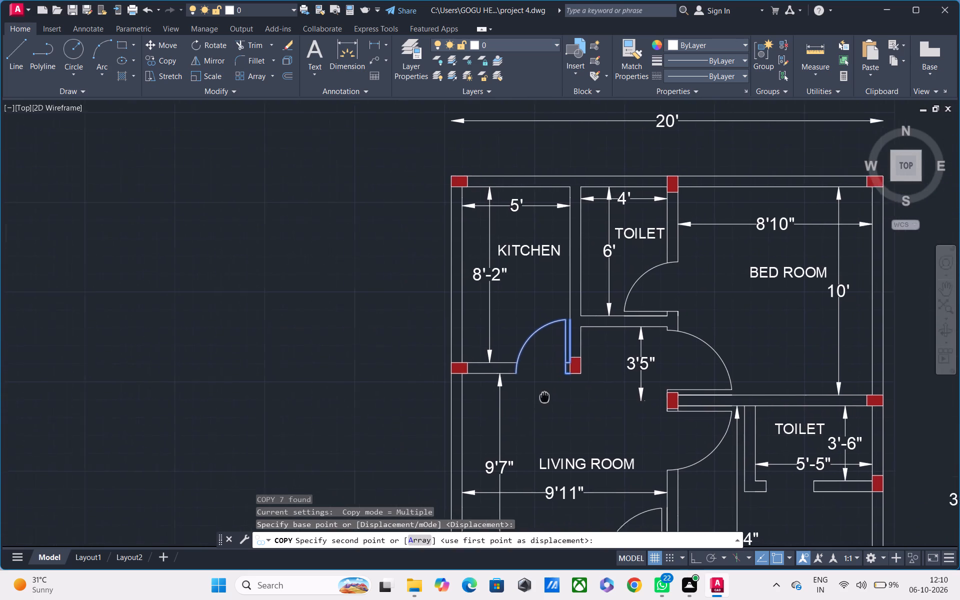
middle_click_drag(478, 389, 356, 374)
scroll(623, 475, "up", 2)
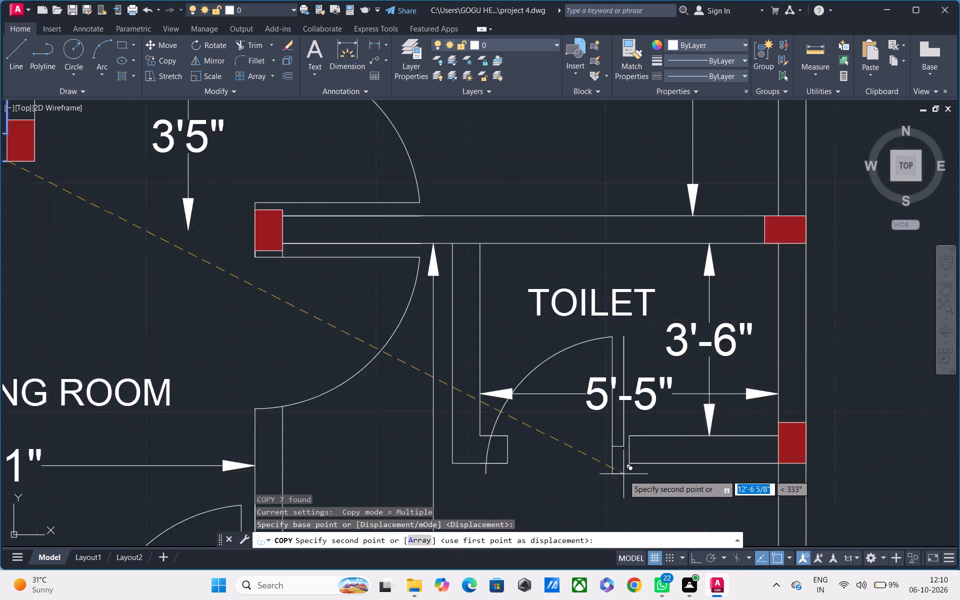
scroll(623, 475, "up", 1)
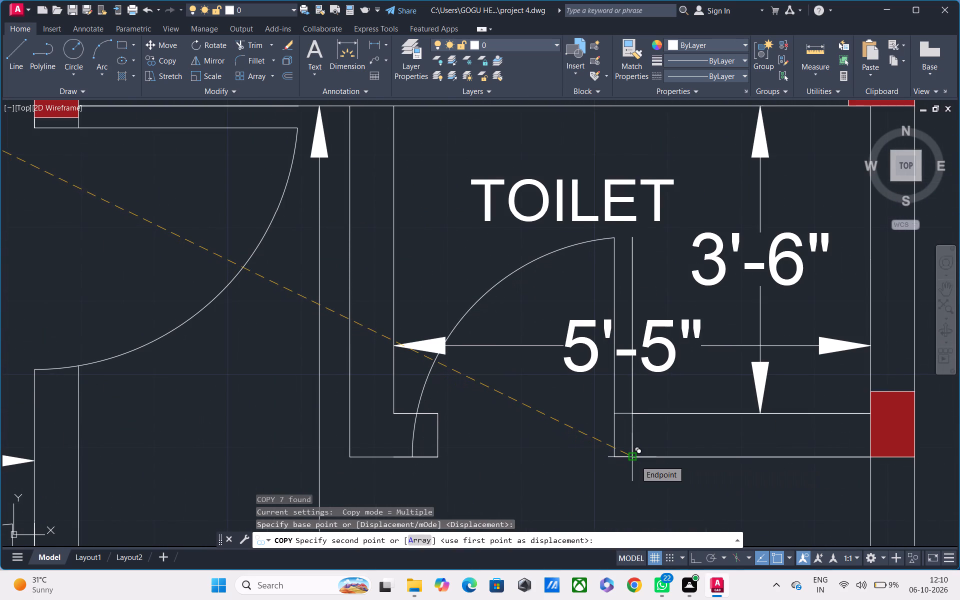
left_click(635, 460)
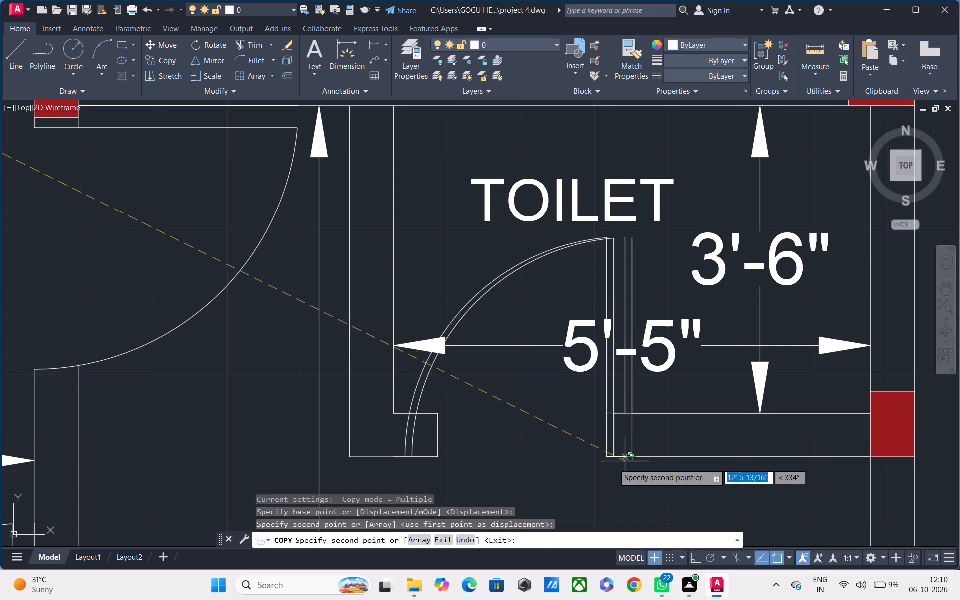
scroll(519, 475, "down", 2)
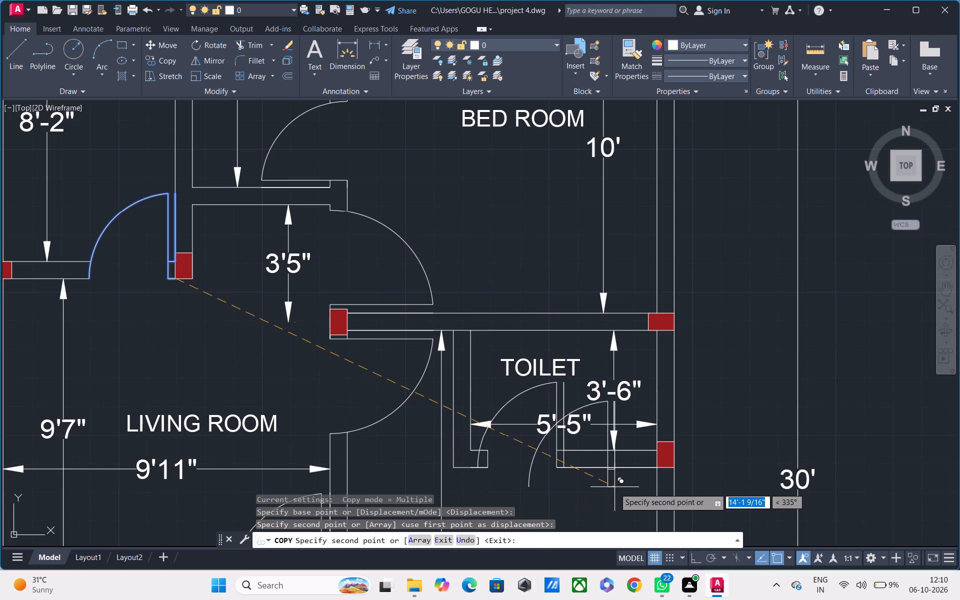
key("Escape")
Draw a 6" line across the wall stub at the lower toilet's door, starting from the door arc's lower end.
scroll(528, 477, "up", 2)
middle_click_drag(506, 473, 563, 465)
scroll(563, 465, "down", 2)
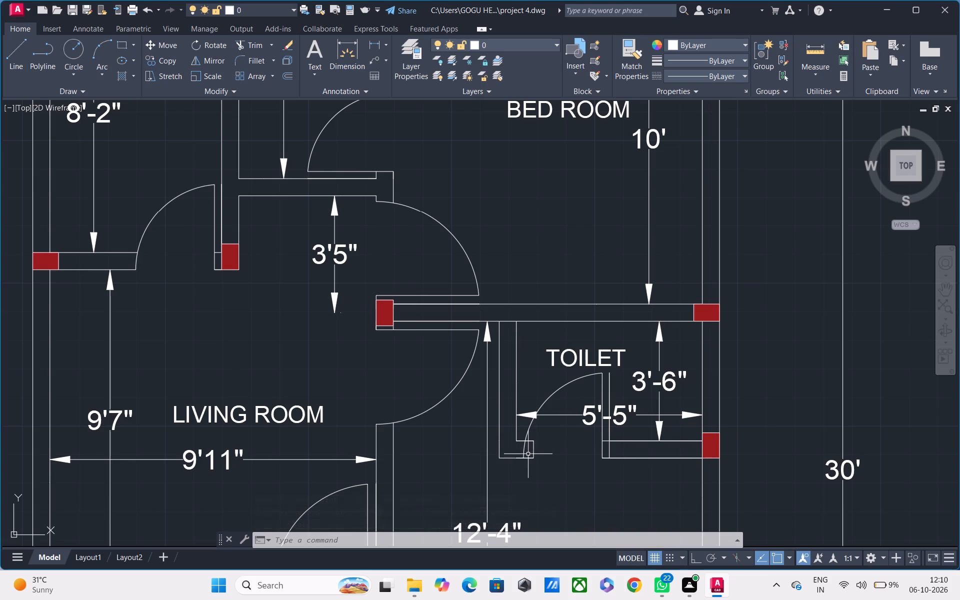
type("L")
key("space")
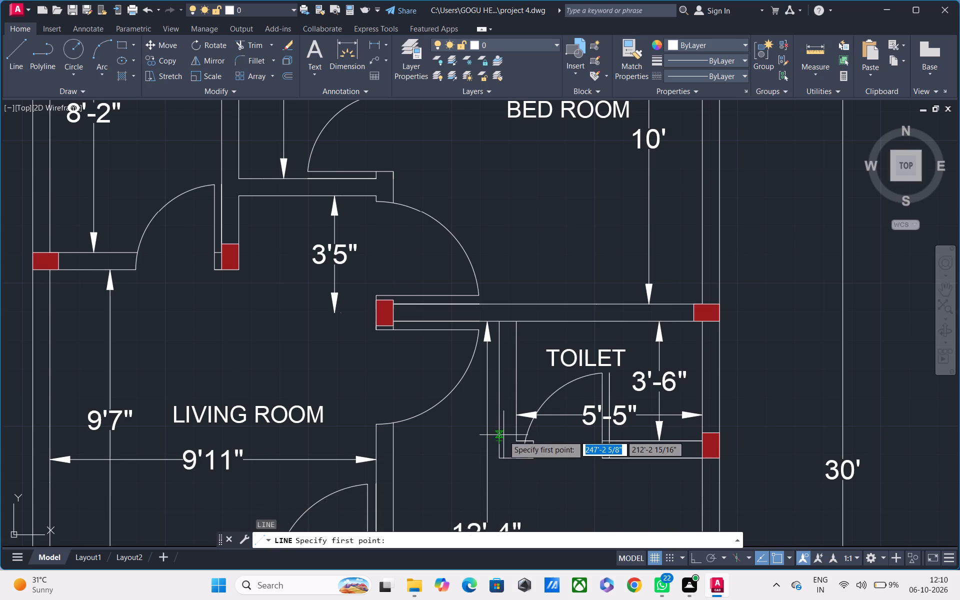
scroll(515, 453, "up", 3)
left_click(551, 472)
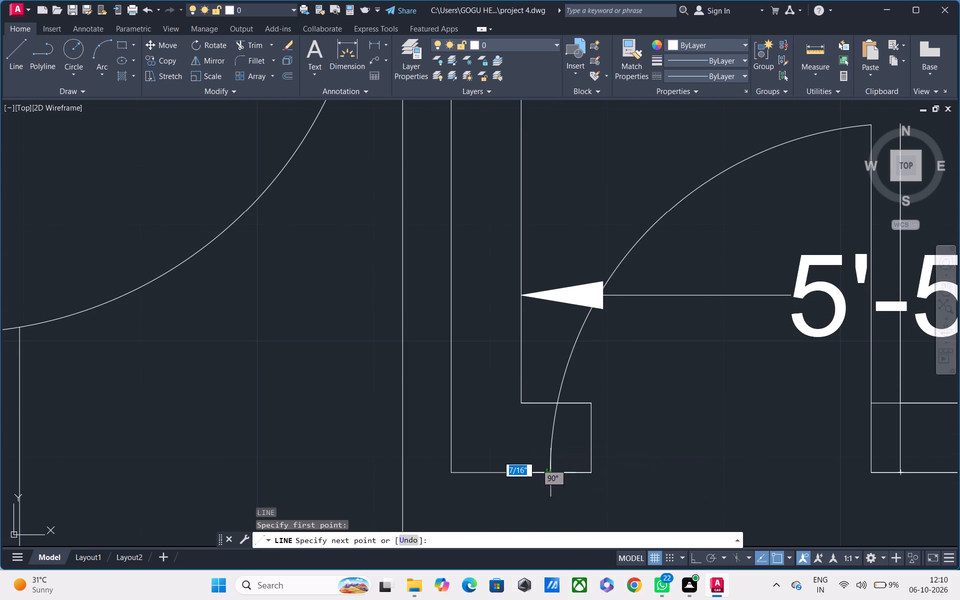
left_click(548, 403)
key("Escape")
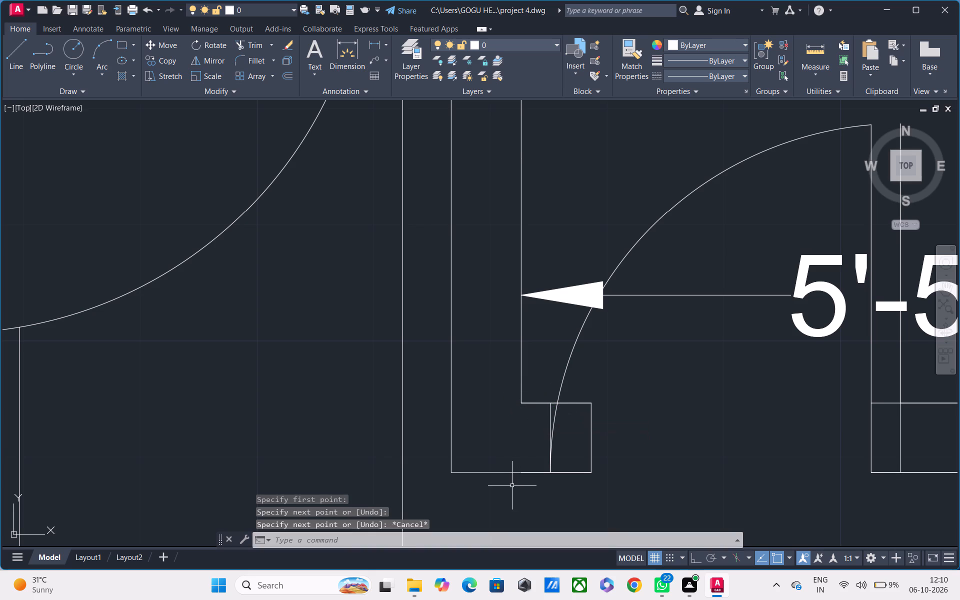
Trim the lower toilet's wall stub back to the new jamb line, removing the wall edges beyond it.
type("TR")
key("space")
key("space")
scroll(584, 366, "up", 1)
left_click_drag(578, 377, 571, 534)
scroll(575, 483, "down", 1)
middle_click_drag(575, 480, 570, 405)
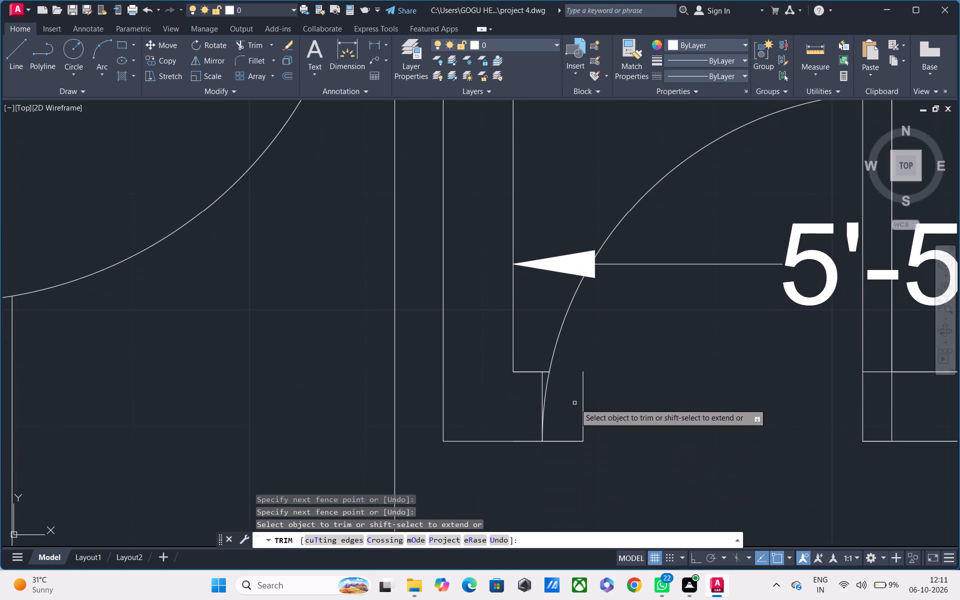
left_click_drag(610, 393, 552, 458)
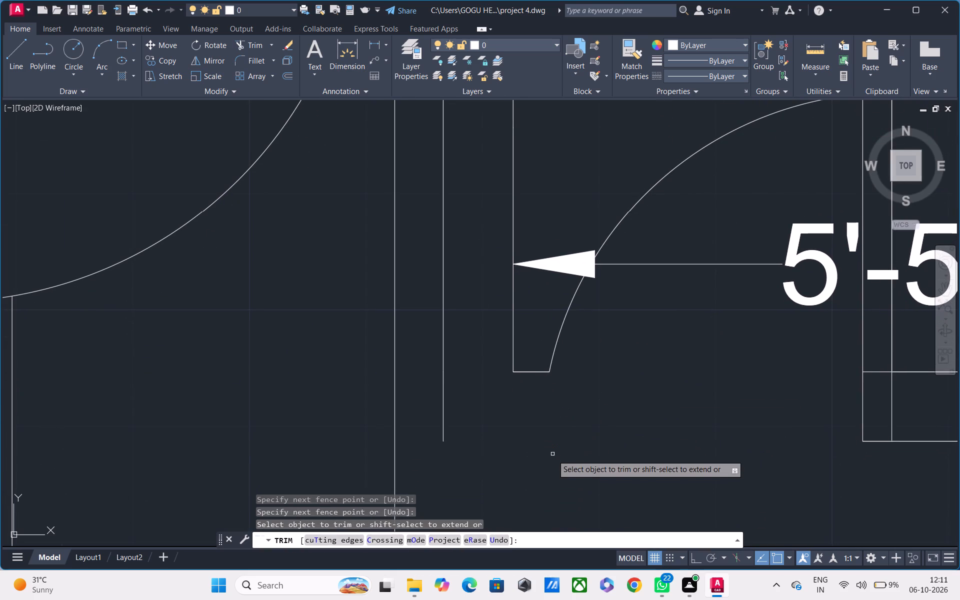
key("ctrl+z")
middle_click_drag(587, 434, 574, 331)
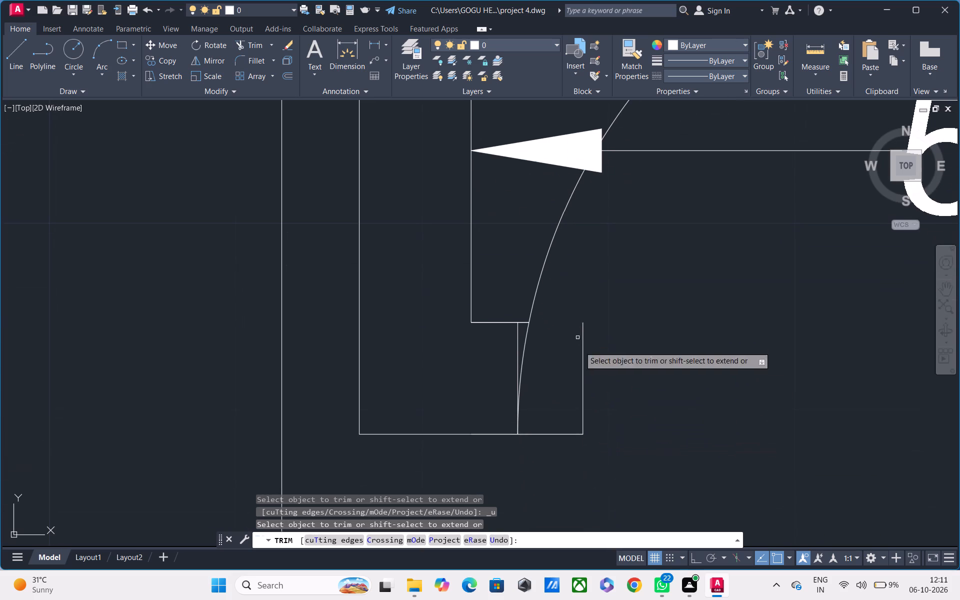
left_click_drag(605, 377, 531, 471)
scroll(518, 348, "up", 2)
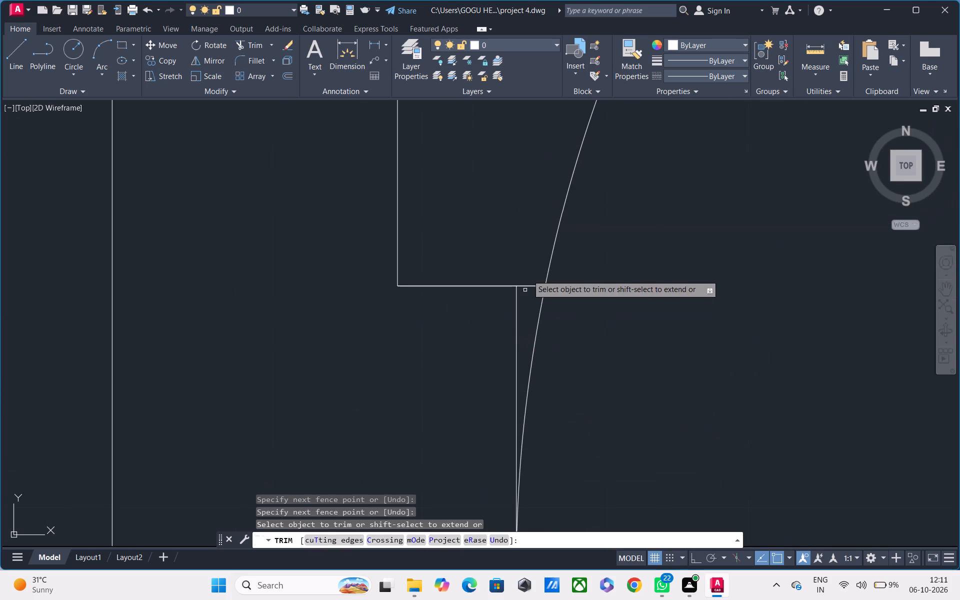
left_click_drag(529, 267, 526, 300)
Trim away the second vertical line of the lower toilet's copied door, including the portion crossing the wall.
scroll(526, 300, "down", 3)
scroll(589, 399, "down", 3)
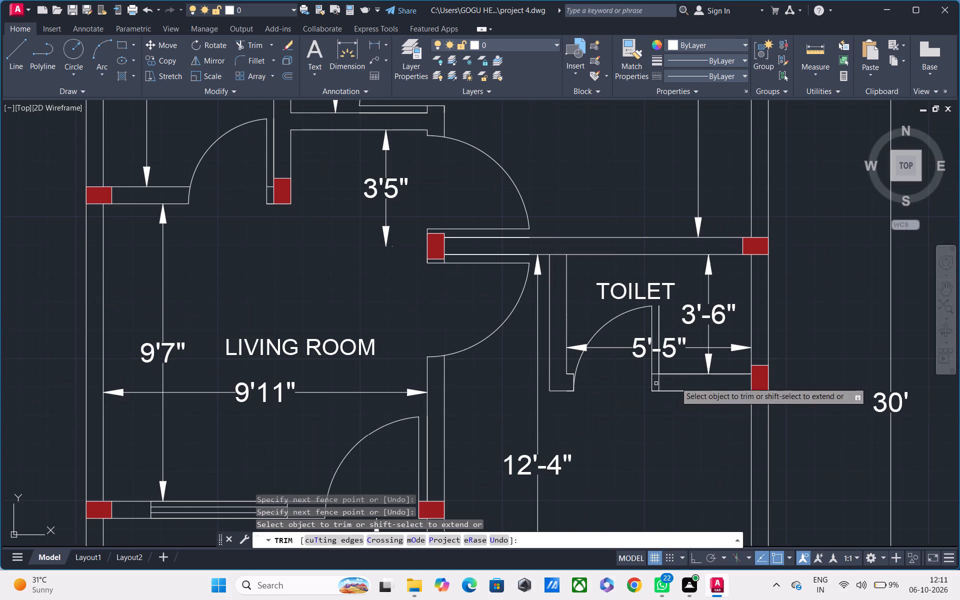
middle_click_drag(675, 382, 611, 422)
scroll(615, 414, "down", 2)
middle_click_drag(590, 434, 576, 354)
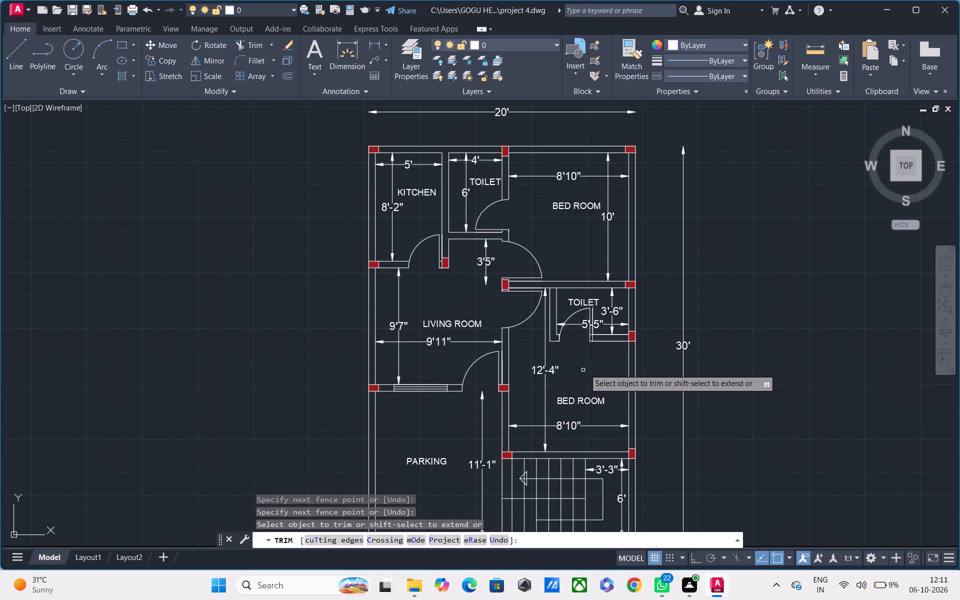
scroll(588, 368, "up", 1)
middle_click_drag(597, 424, 595, 492)
scroll(587, 366, "up", 2)
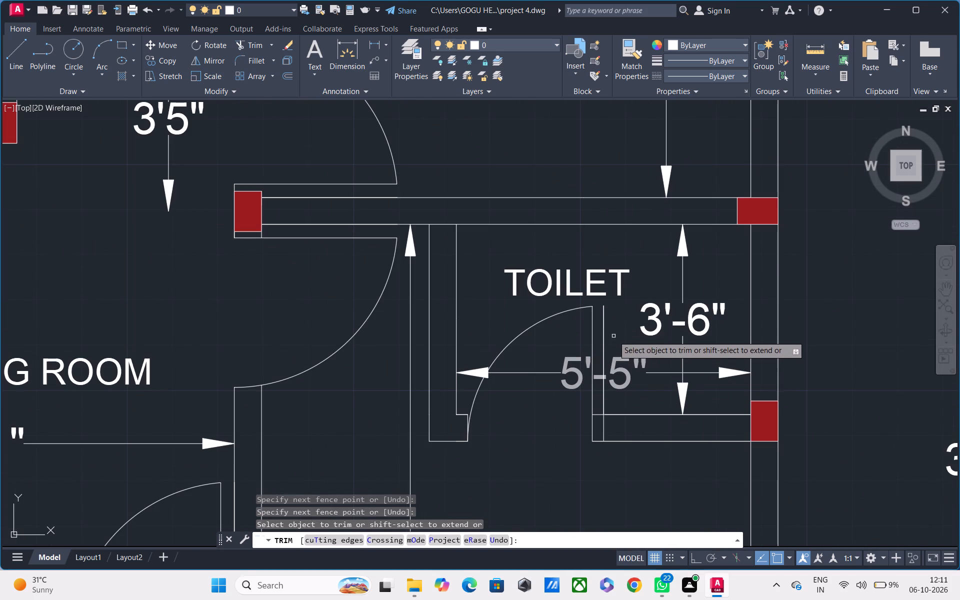
left_click(605, 348)
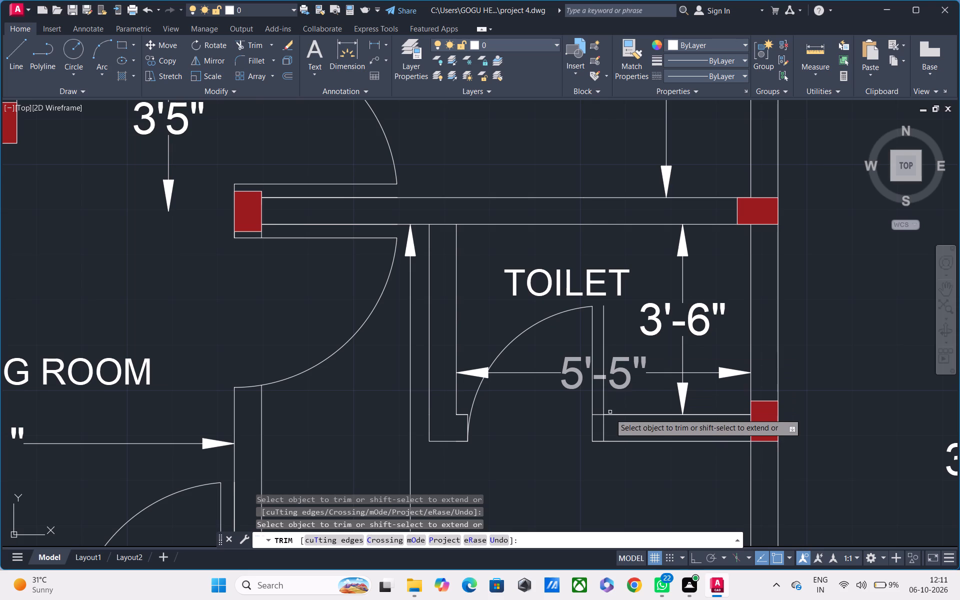
left_click(605, 433)
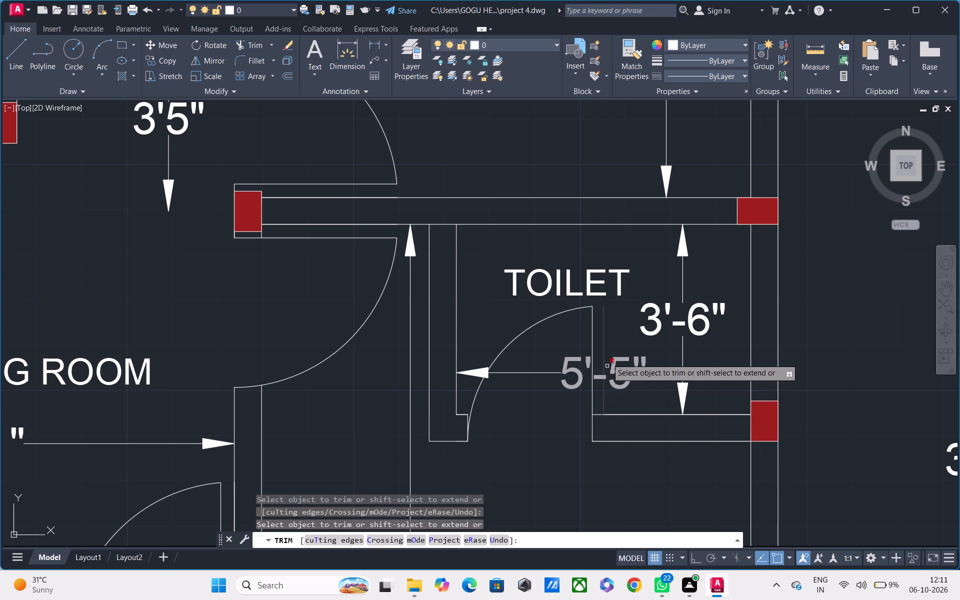
left_click(604, 339)
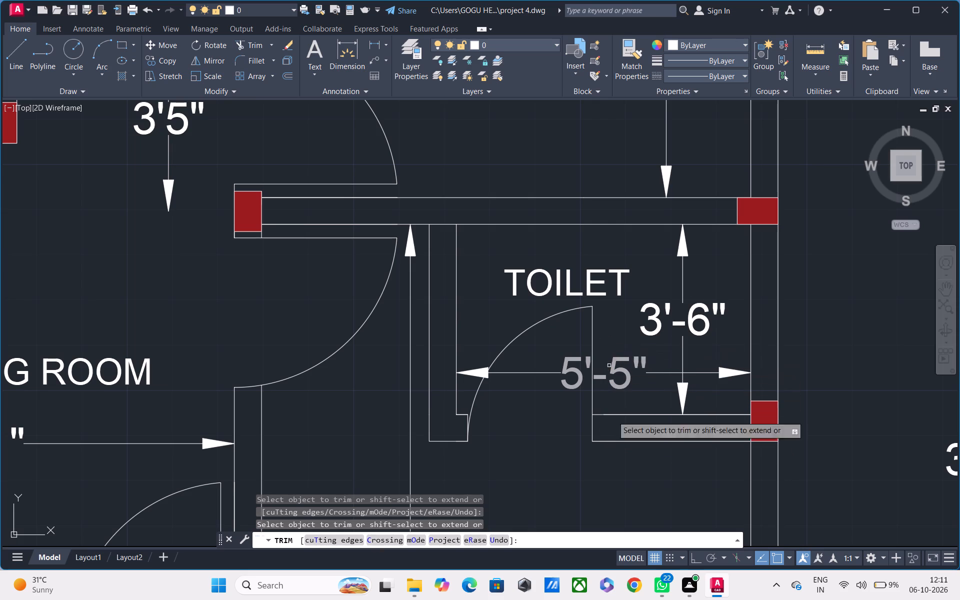
Examine the whole floor plan, checking the lower toilet's door together with the rooms, staircase and overall dimensions.
scroll(613, 466, "down", 2)
middle_click_drag(602, 481, 572, 437)
scroll(570, 429, "down", 2)
middle_click_drag(588, 430, 587, 428)
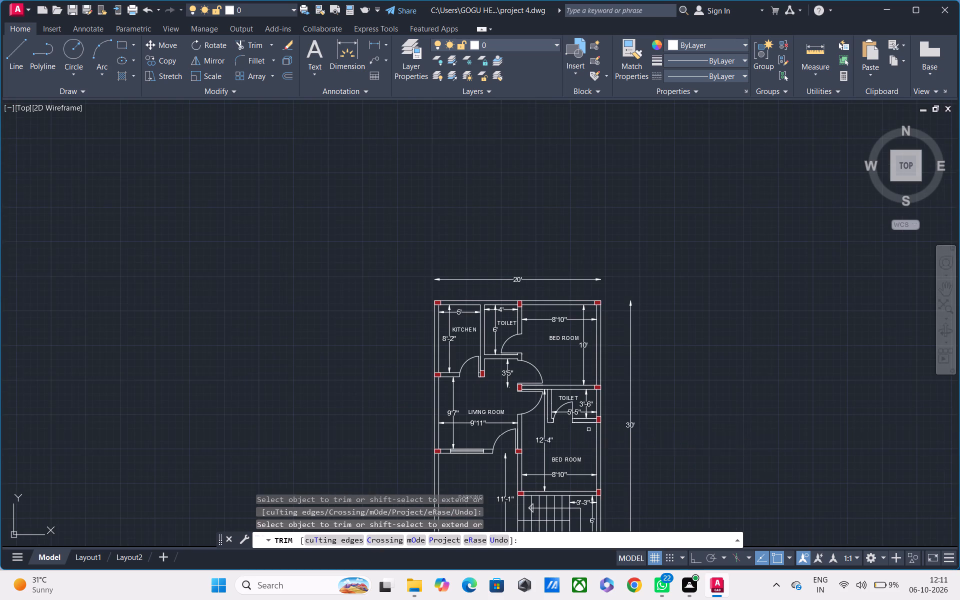
middle_click_drag(587, 428, 572, 382)
middle_click_drag(569, 398, 557, 354)
middle_click_drag(556, 357, 556, 355)
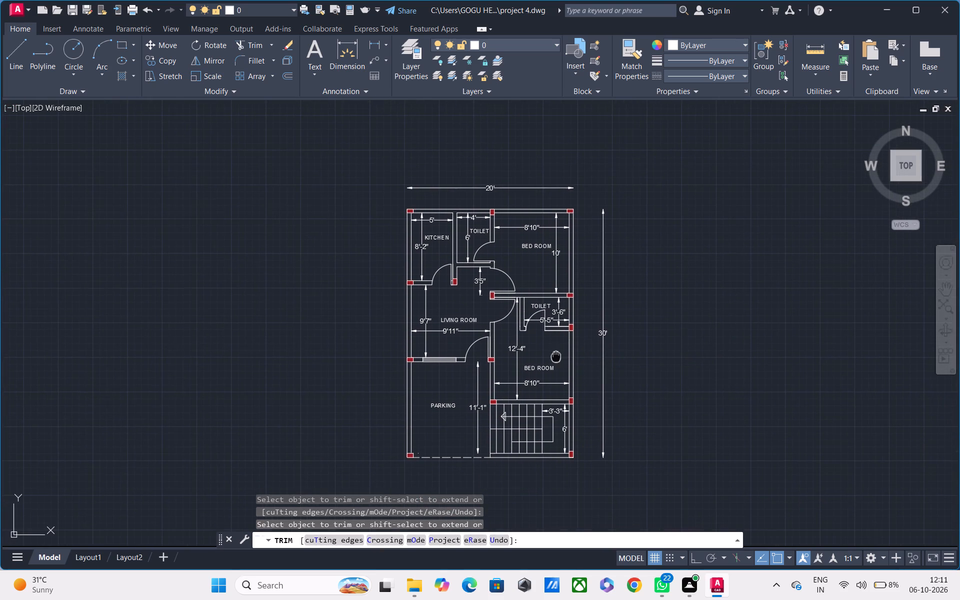
middle_click_drag(556, 355, 546, 327)
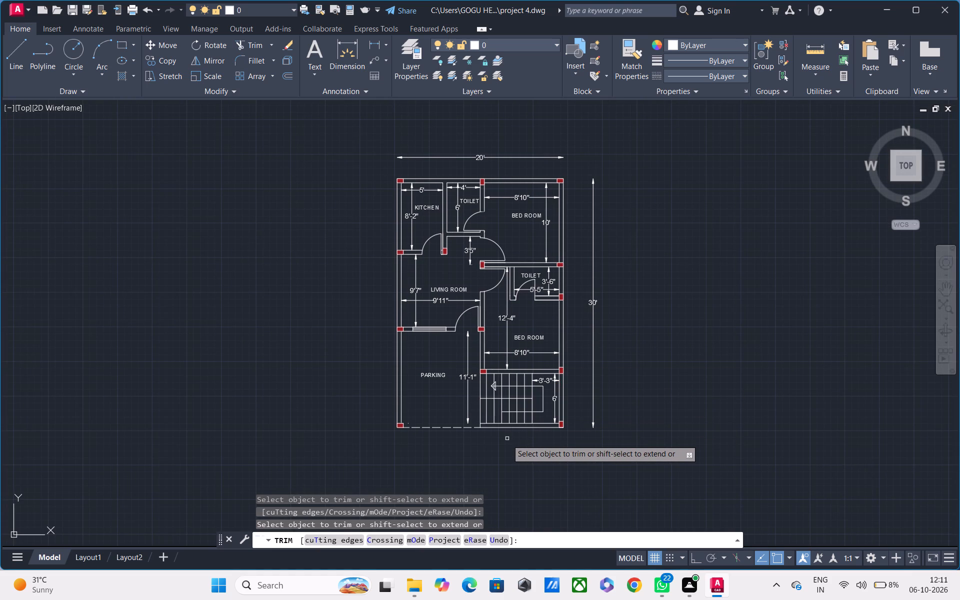
scroll(505, 445, "down", 1)
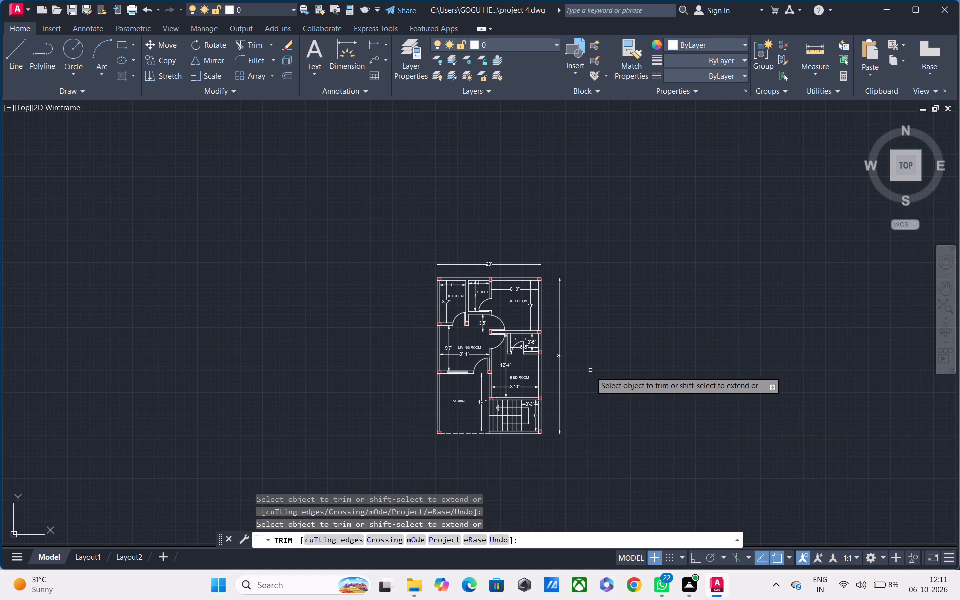
key("Escape")
Save the finished floor plan drawing under its existing file name.
key("grave")
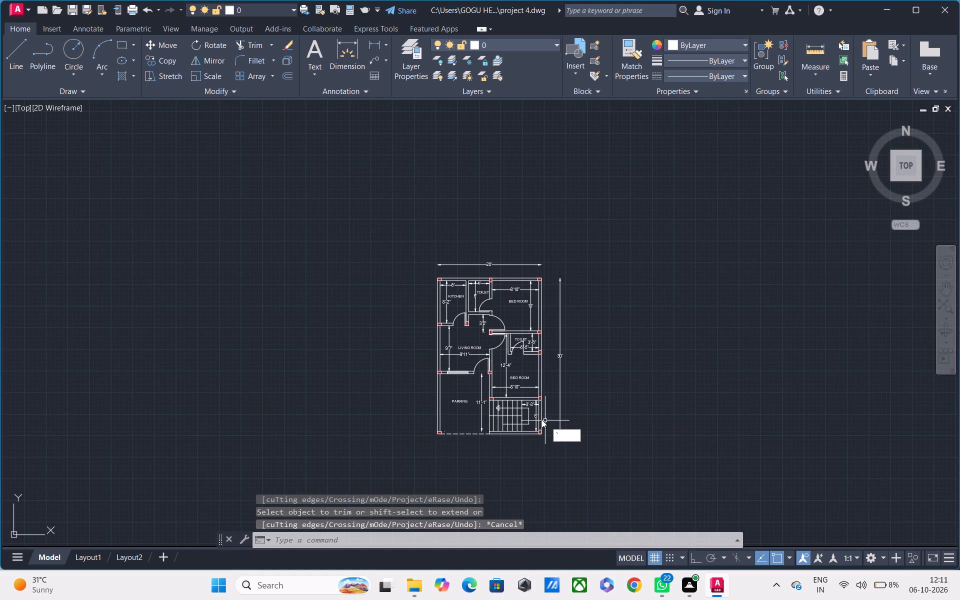
key("ctrl+s")
left_click(646, 400)
key("Escape")
key("Escape")
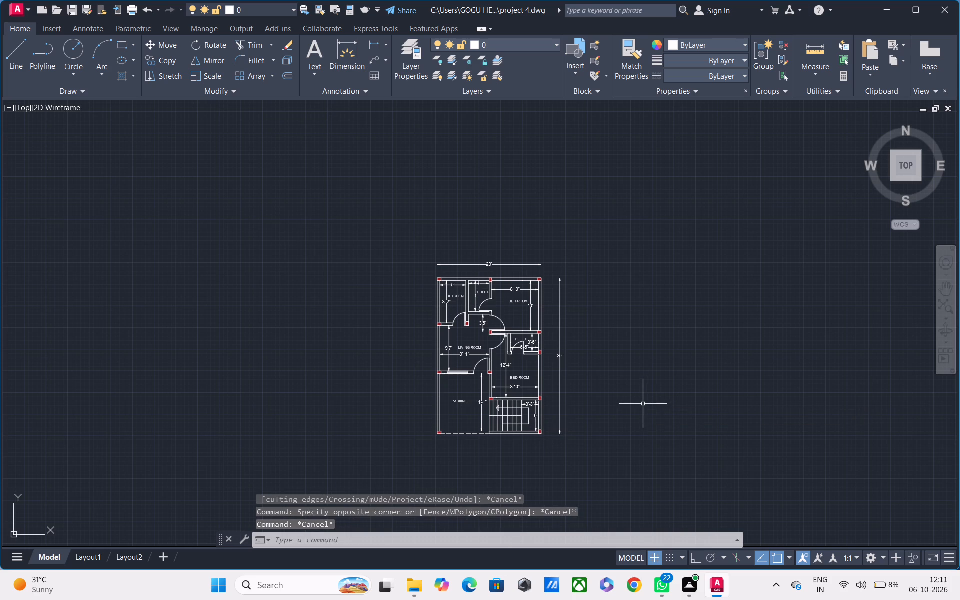
key("ctrl+s")
key("ctrl+s")
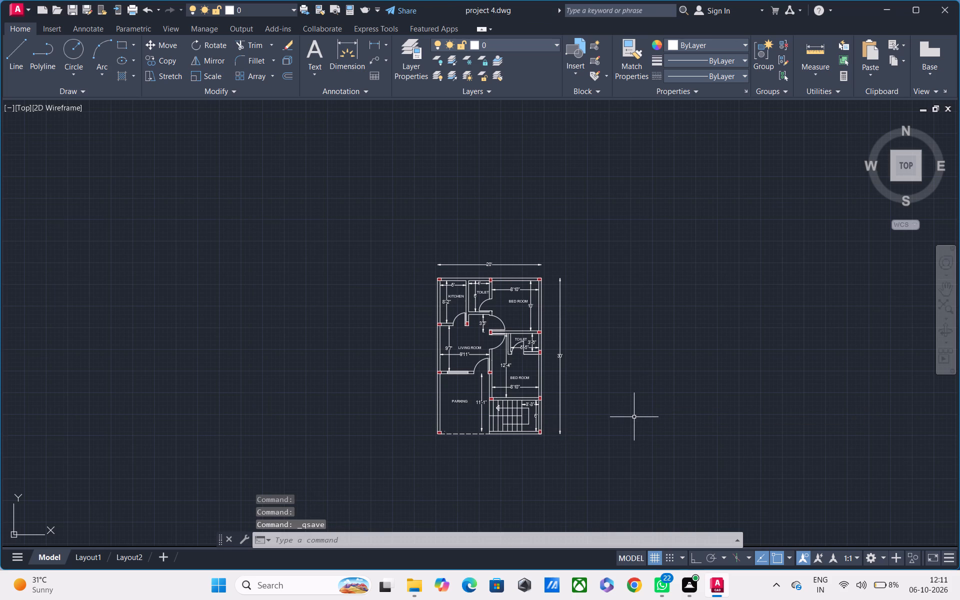